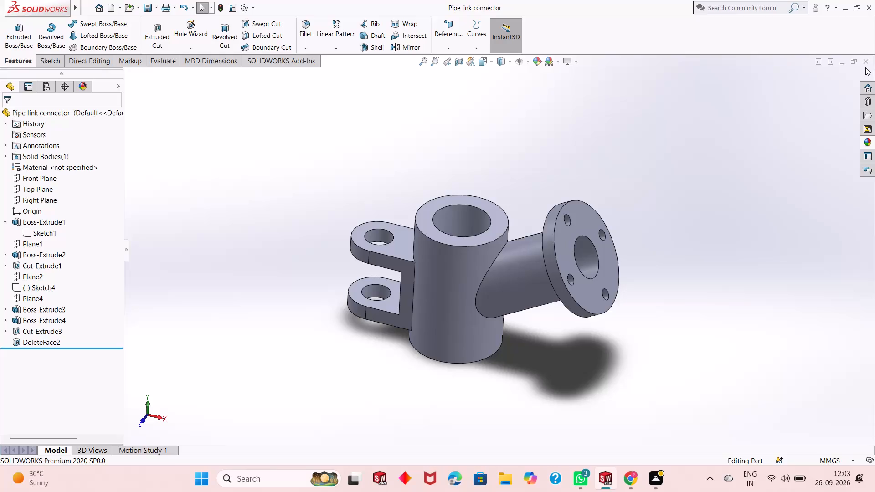
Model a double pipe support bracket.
Close the Pipe link connector part document.
{"action": "left_click", "coordinate": [867, 66]}
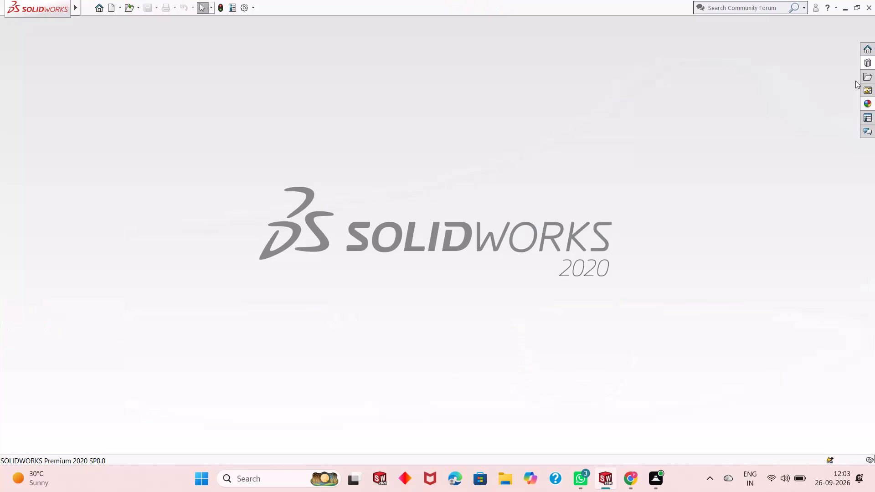
Create a new part document.
{"action": "left_click", "coordinate": [109, 5]}
{"action": "double_click", "coordinate": [211, 222]}
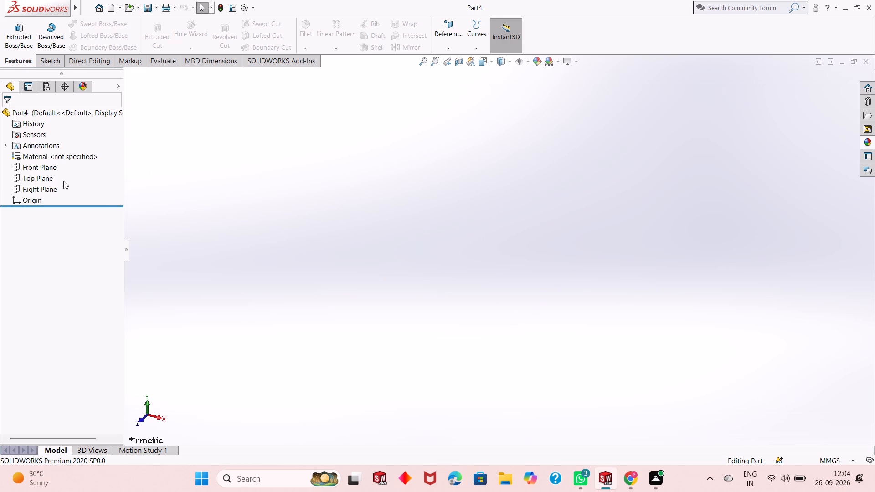
Sketch a center rectangle about 200 mm by 121 mm on the Top Plane, centred on the origin.
{"action": "left_click", "coordinate": [34, 175]}
{"action": "left_click", "coordinate": [41, 165]}
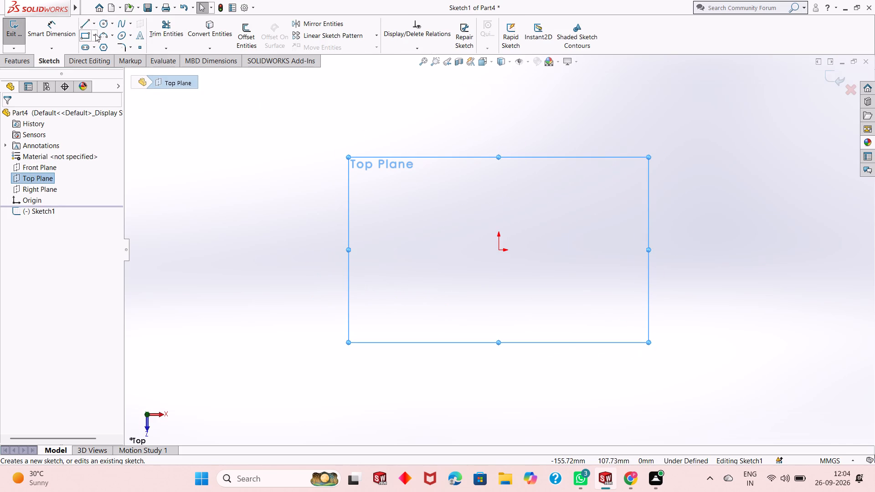
{"action": "left_click", "coordinate": [95, 34]}
{"action": "left_click", "coordinate": [105, 60]}
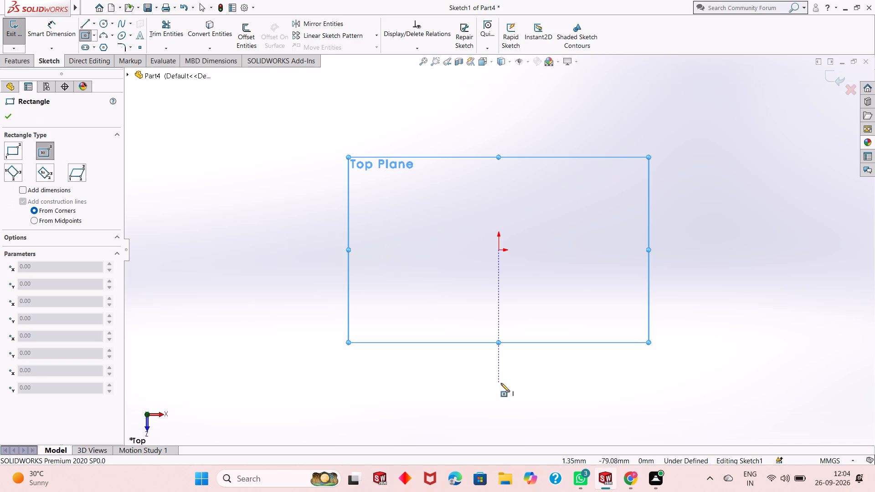
{"action": "left_click", "coordinate": [498, 251]}
{"action": "left_click", "coordinate": [667, 148]}
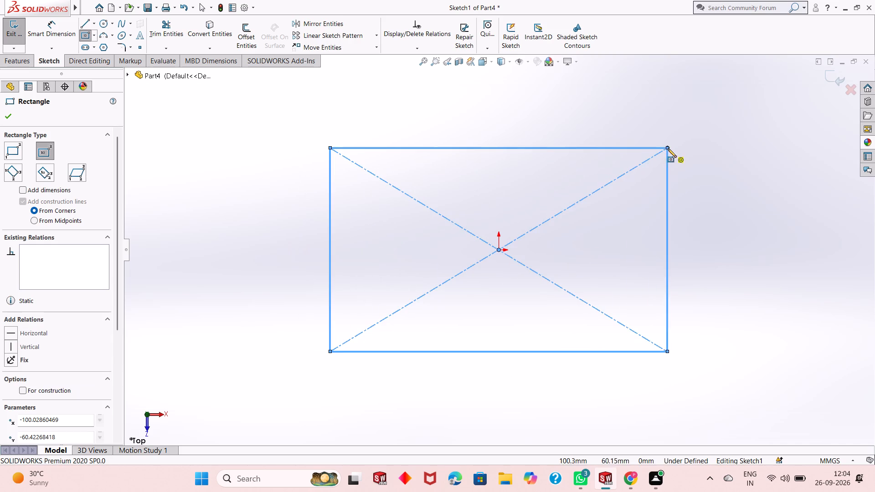
{"action": "right_click", "coordinate": [578, 109]}
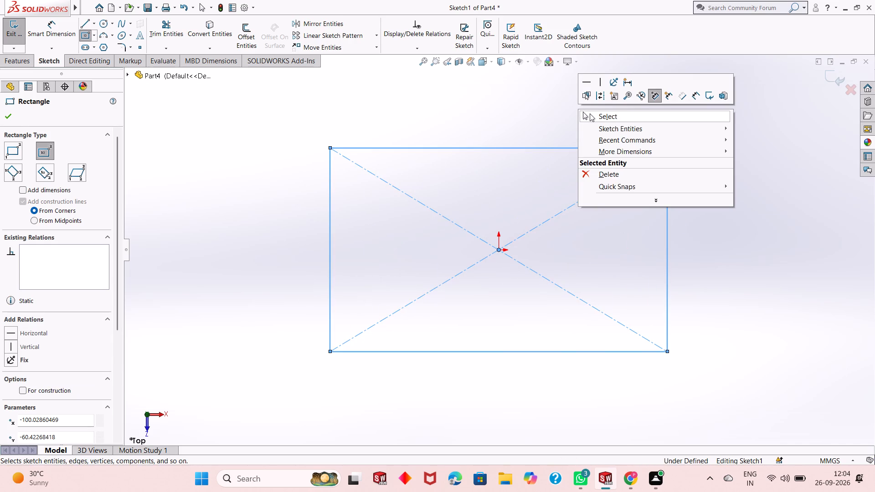
{"action": "left_click", "coordinate": [590, 114]}
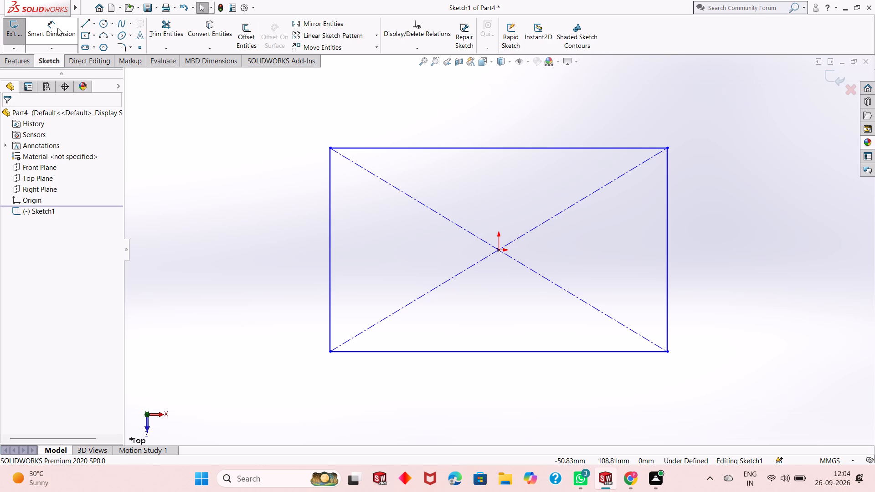
Dimension the rectangle to 98 mm along its horizontal side and 60 mm along its vertical side.
{"action": "left_click", "coordinate": [57, 28]}
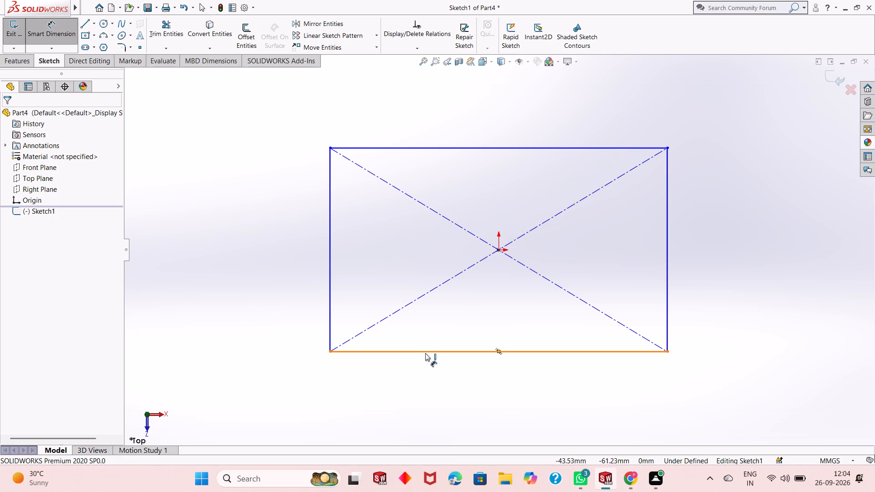
{"action": "left_click", "coordinate": [425, 353]}
{"action": "left_click", "coordinate": [424, 386]}
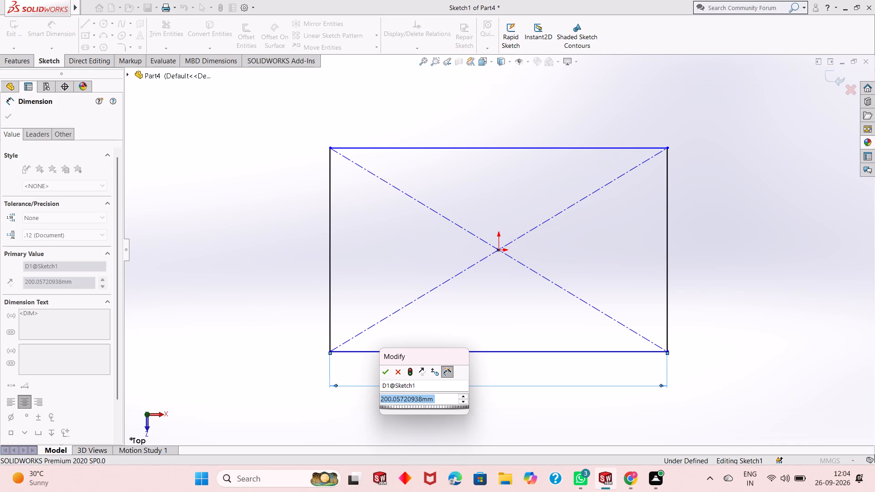
{"action": "type", "text": "98"}
{"action": "key", "text": "Return"}
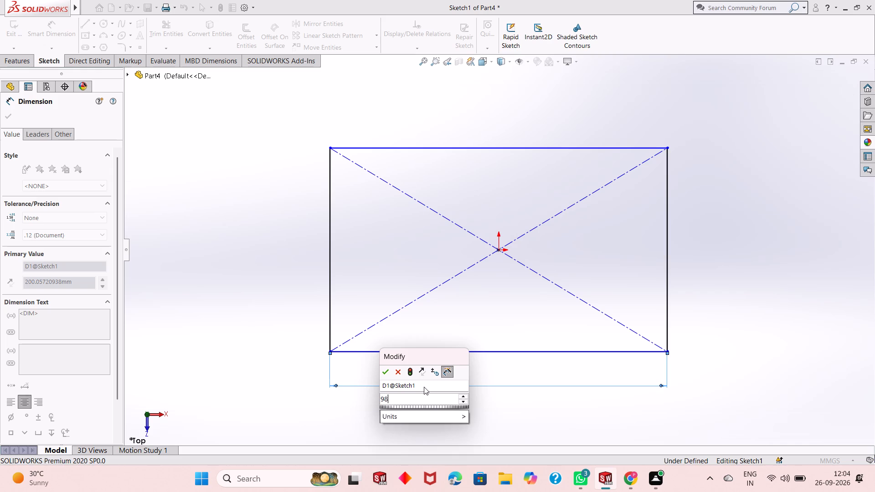
{"action": "left_click", "coordinate": [668, 266]}
{"action": "left_click", "coordinate": [715, 263]}
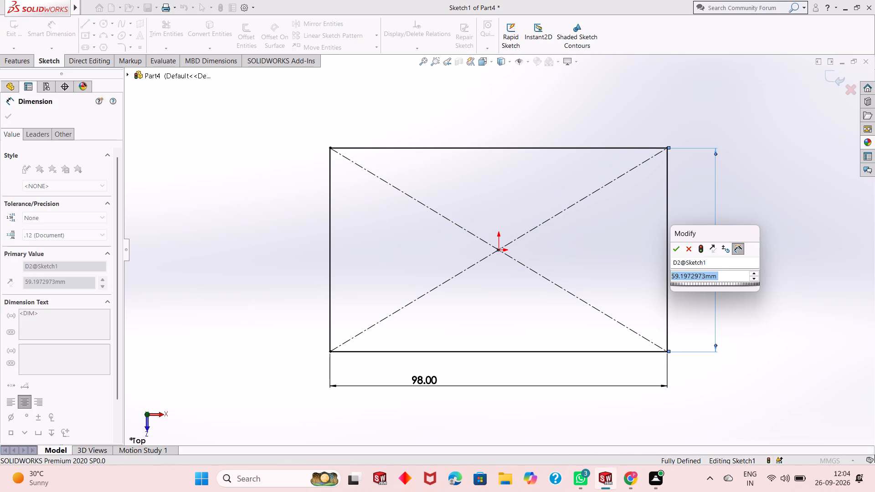
{"action": "type", "text": "60"}
{"action": "key", "text": "Return"}
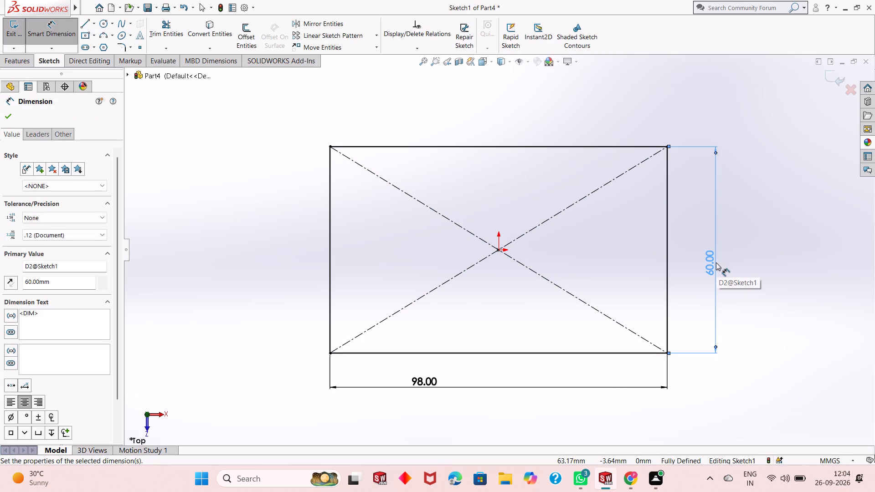
{"action": "right_click", "coordinate": [236, 177]}
{"action": "left_click", "coordinate": [276, 204]}
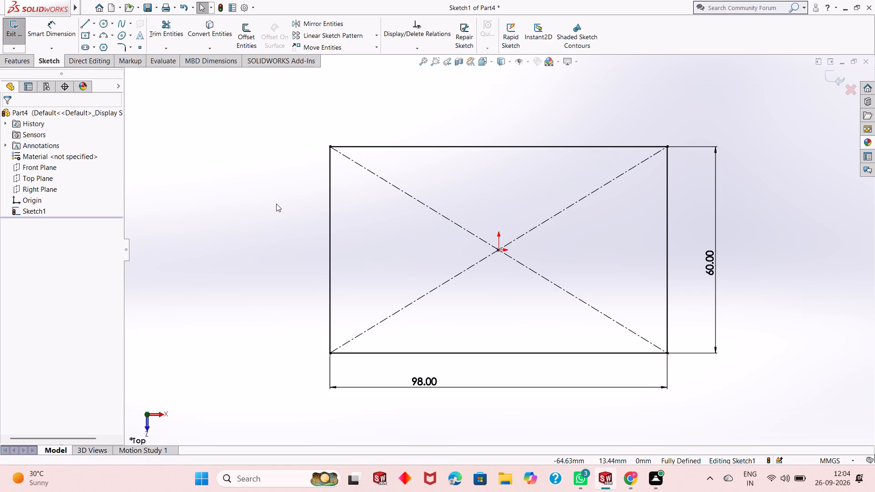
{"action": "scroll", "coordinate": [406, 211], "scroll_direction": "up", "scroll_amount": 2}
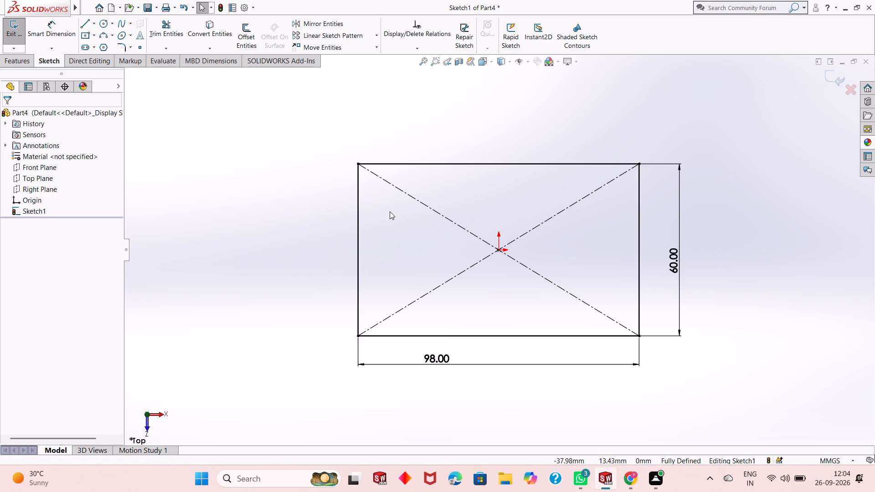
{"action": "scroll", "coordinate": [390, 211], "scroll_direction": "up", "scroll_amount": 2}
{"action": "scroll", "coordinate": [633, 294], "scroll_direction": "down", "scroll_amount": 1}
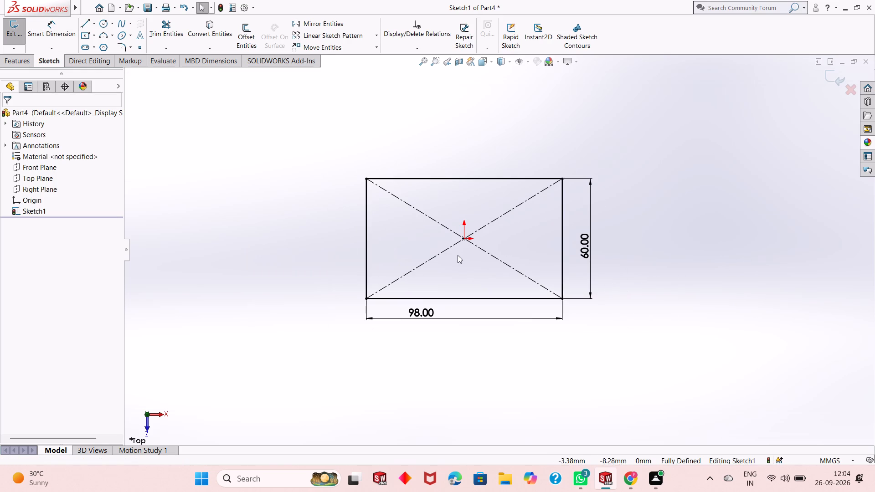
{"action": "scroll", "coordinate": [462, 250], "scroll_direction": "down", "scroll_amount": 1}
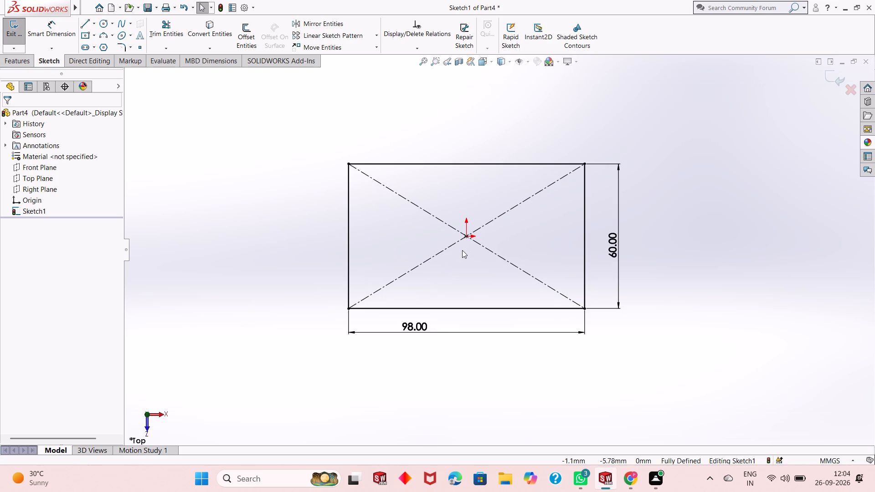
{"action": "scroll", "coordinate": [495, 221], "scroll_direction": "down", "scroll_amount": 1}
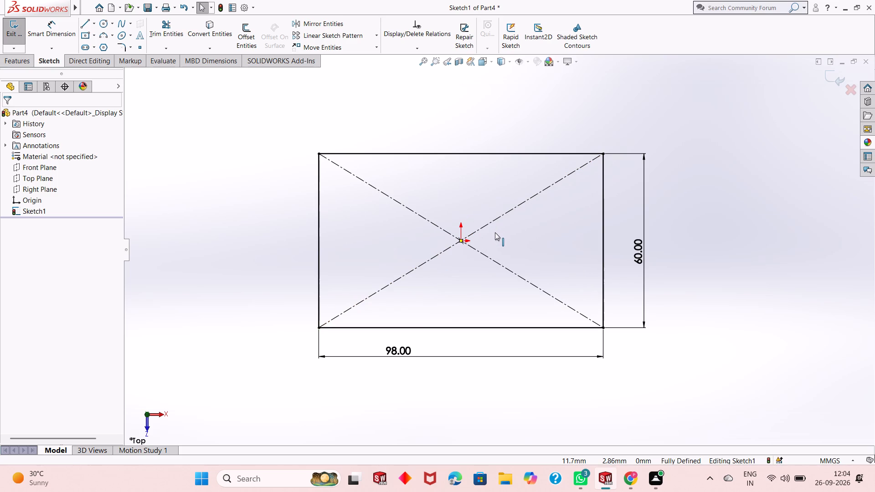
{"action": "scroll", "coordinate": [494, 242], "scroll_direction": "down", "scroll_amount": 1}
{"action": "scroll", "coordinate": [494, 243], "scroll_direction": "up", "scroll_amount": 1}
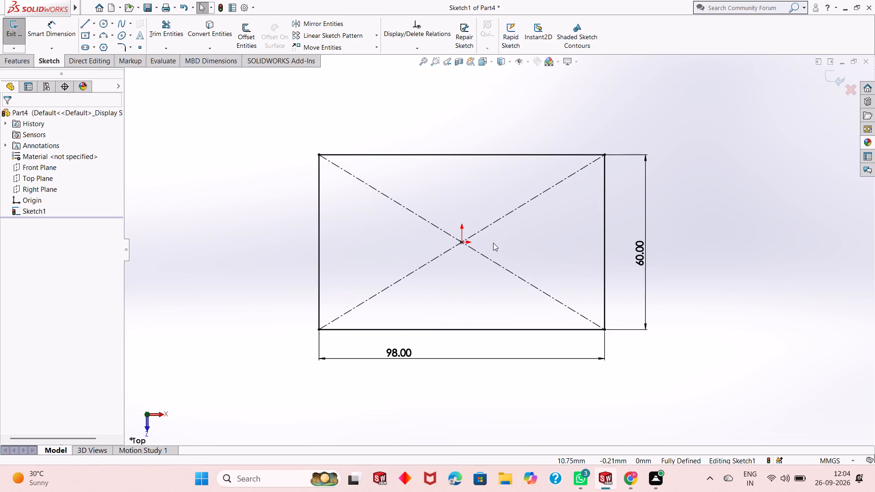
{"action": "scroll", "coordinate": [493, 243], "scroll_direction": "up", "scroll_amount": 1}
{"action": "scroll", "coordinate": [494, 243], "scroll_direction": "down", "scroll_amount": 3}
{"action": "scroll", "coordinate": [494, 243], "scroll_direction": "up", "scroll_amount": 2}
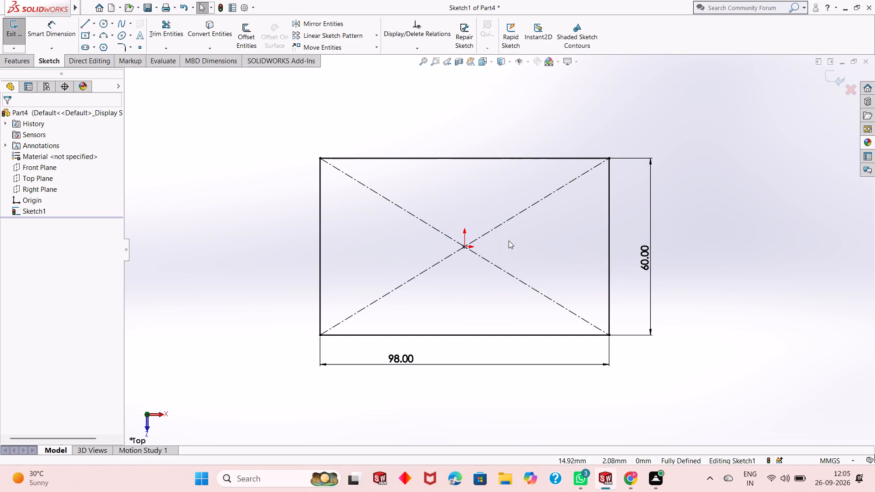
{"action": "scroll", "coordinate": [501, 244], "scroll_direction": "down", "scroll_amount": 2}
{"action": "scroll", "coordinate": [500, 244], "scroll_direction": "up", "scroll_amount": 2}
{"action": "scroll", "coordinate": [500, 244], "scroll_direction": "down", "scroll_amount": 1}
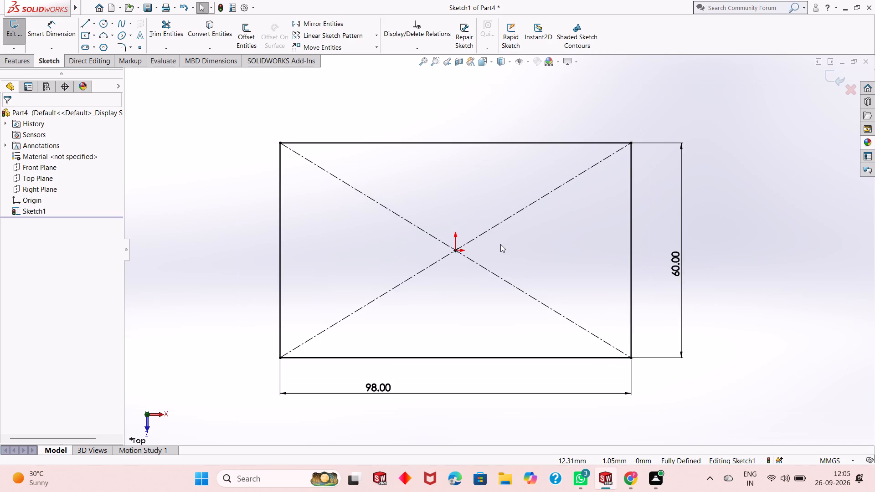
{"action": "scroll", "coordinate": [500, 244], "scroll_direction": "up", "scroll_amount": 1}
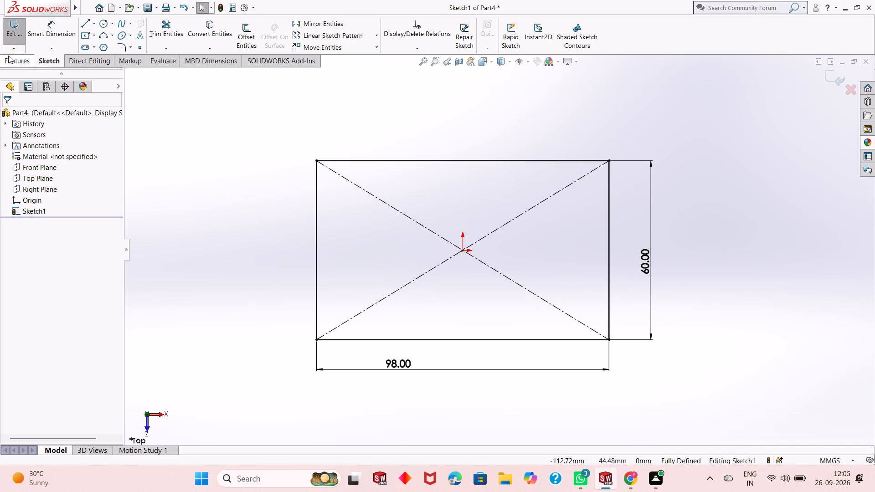
Extrude the rectangle sketch as a blind boss 12 mm deep.
{"action": "left_click", "coordinate": [28, 58]}
{"action": "left_click", "coordinate": [26, 44]}
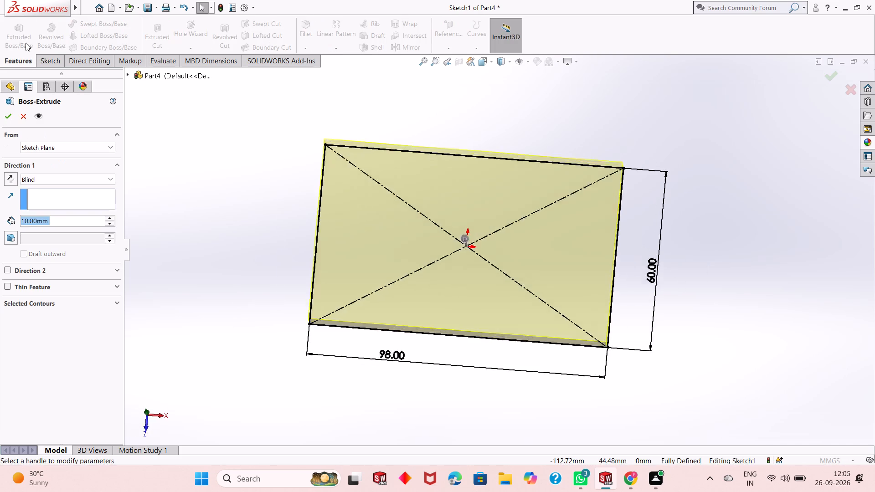
{"action": "scroll", "coordinate": [441, 158], "scroll_direction": "up", "scroll_amount": 2}
{"action": "scroll", "coordinate": [474, 118], "scroll_direction": "down", "scroll_amount": 1}
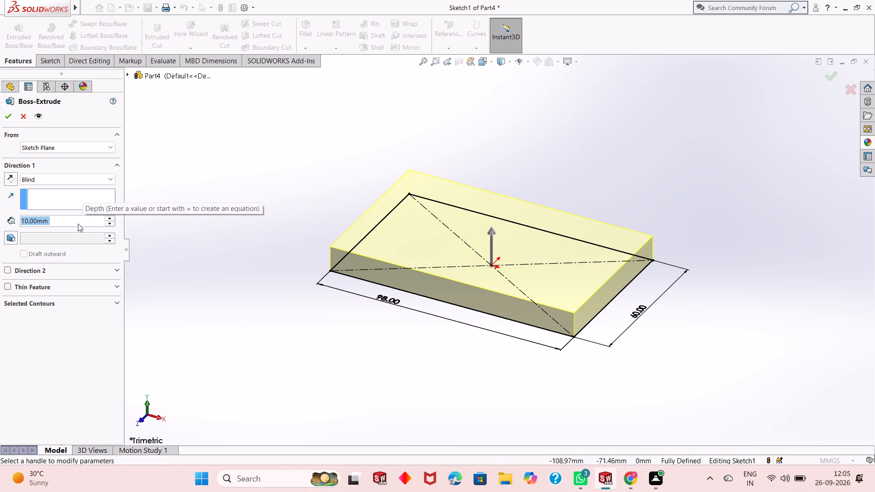
{"action": "type", "text": "12"}
{"action": "key", "text": "Return"}
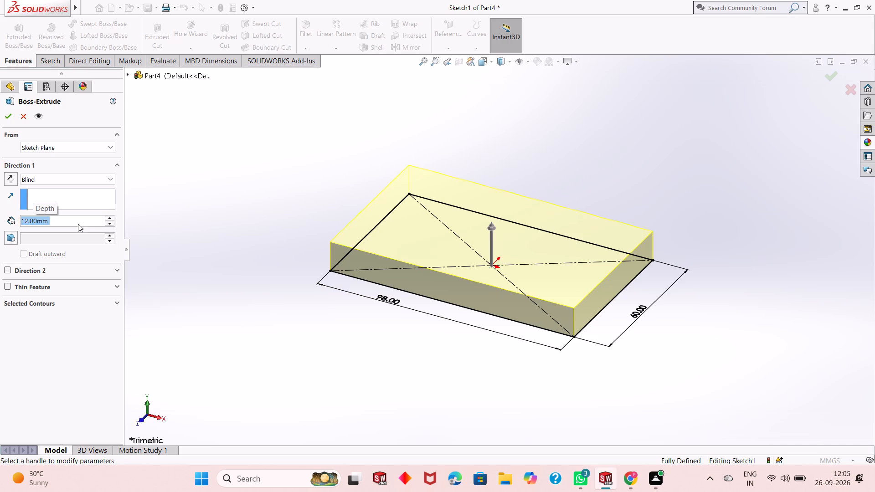
{"action": "left_click", "coordinate": [3, 123]}
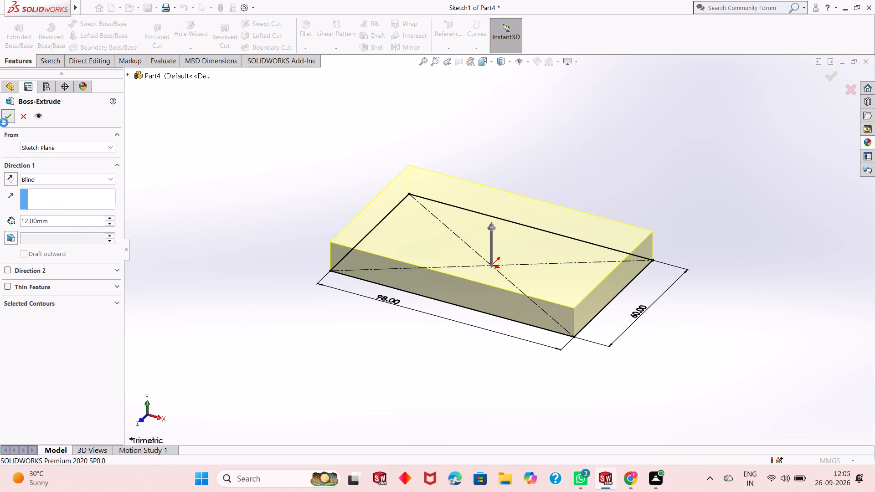
{"action": "left_click", "coordinate": [250, 195]}
Examine the extruded rectangular block from several angles.
{"action": "scroll", "coordinate": [357, 222], "scroll_direction": "up", "scroll_amount": 3}
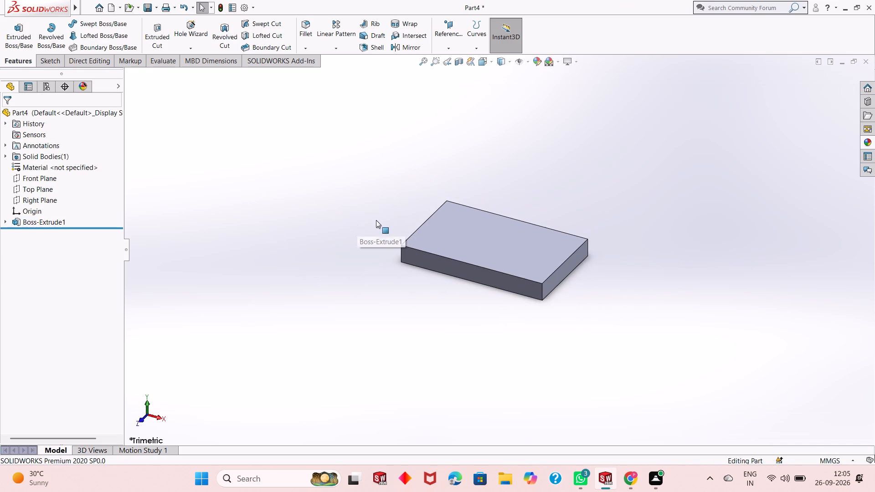
{"action": "scroll", "coordinate": [607, 282], "scroll_direction": "down", "scroll_amount": 1}
{"action": "scroll", "coordinate": [474, 234], "scroll_direction": "down", "scroll_amount": 2}
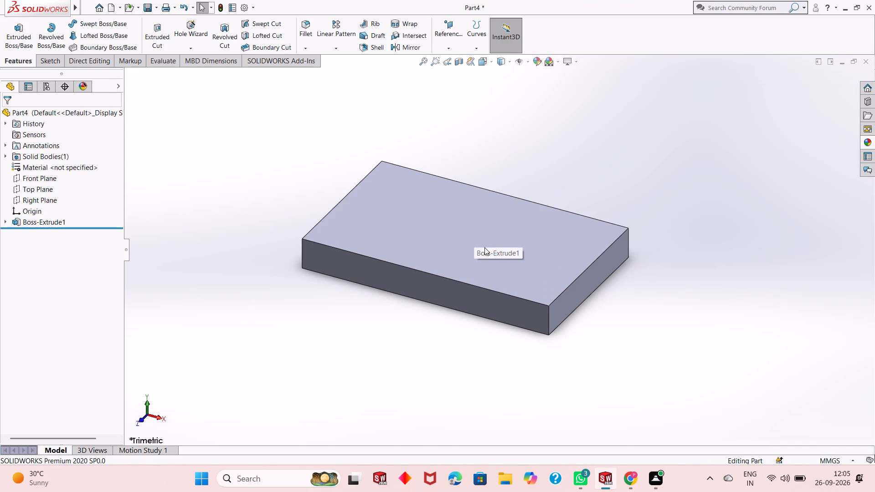
{"action": "middle_click_drag", "start_coordinate": [484, 247], "coordinate": [486, 229]}
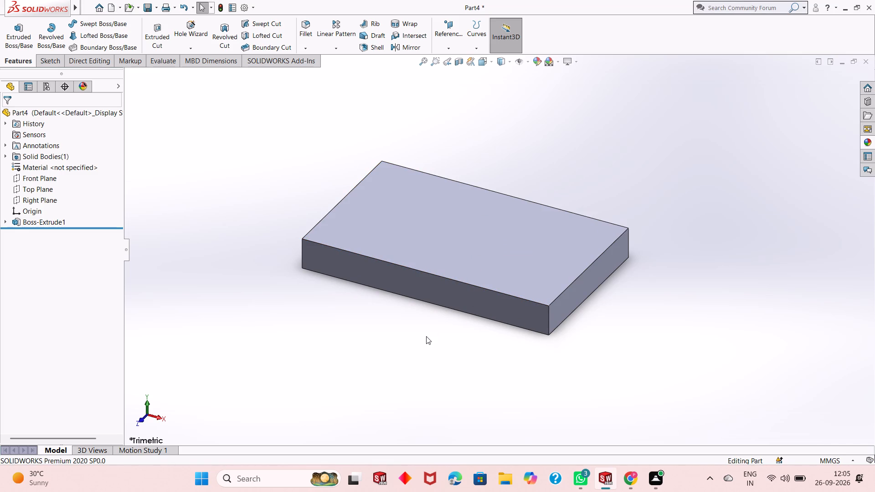
{"action": "middle_click_drag", "start_coordinate": [424, 327], "coordinate": [444, 277]}
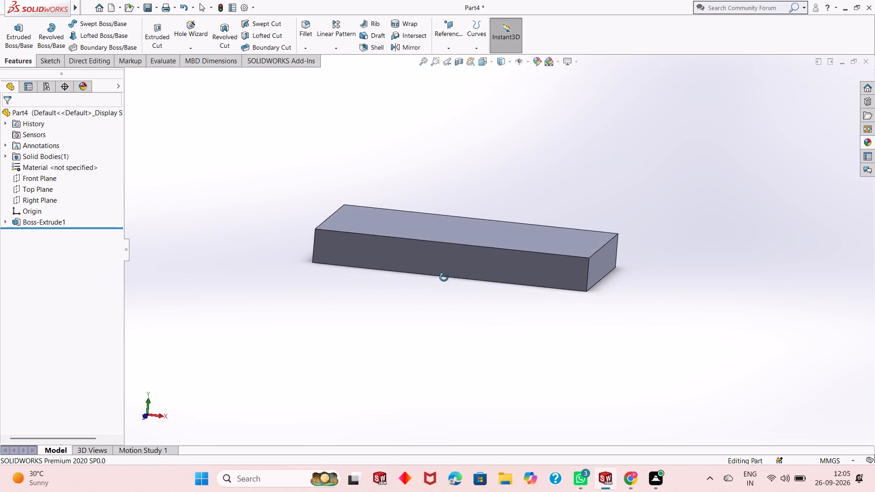
{"action": "middle_click_drag", "start_coordinate": [444, 277], "coordinate": [422, 297]}
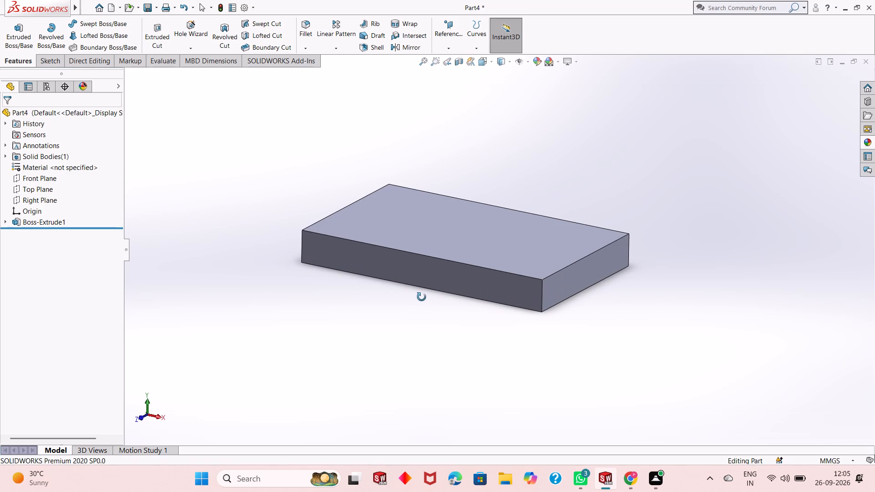
{"action": "middle_click_drag", "start_coordinate": [422, 297], "coordinate": [408, 302]}
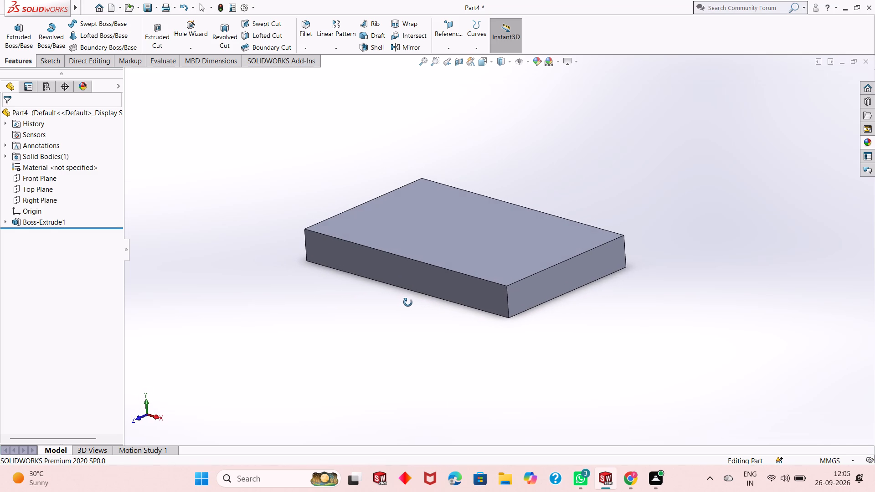
{"action": "middle_click_drag", "start_coordinate": [408, 302], "coordinate": [432, 287]}
{"action": "middle_click_drag", "start_coordinate": [443, 282], "coordinate": [448, 299]}
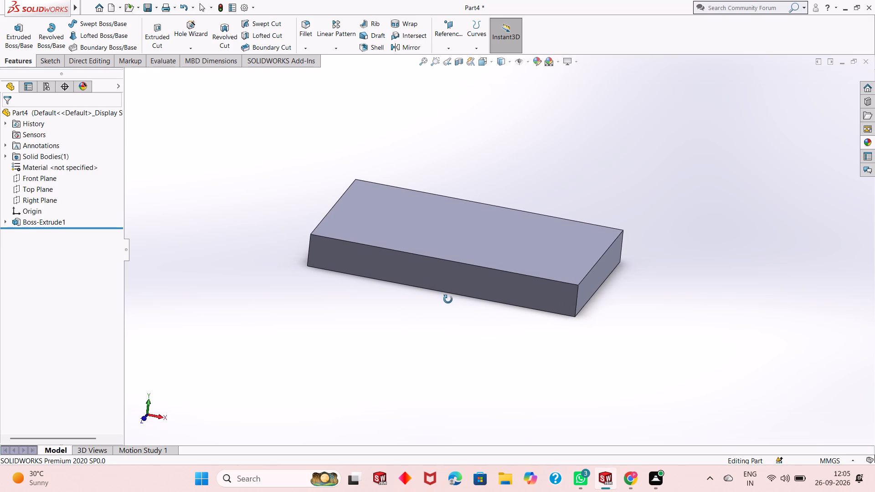
{"action": "middle_click_drag", "start_coordinate": [448, 299], "coordinate": [424, 324]}
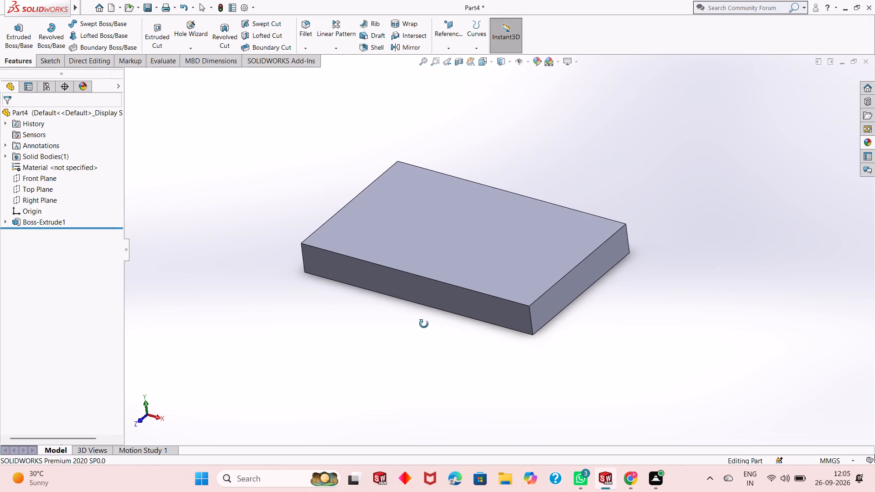
{"action": "middle_click_drag", "start_coordinate": [424, 324], "coordinate": [423, 325]}
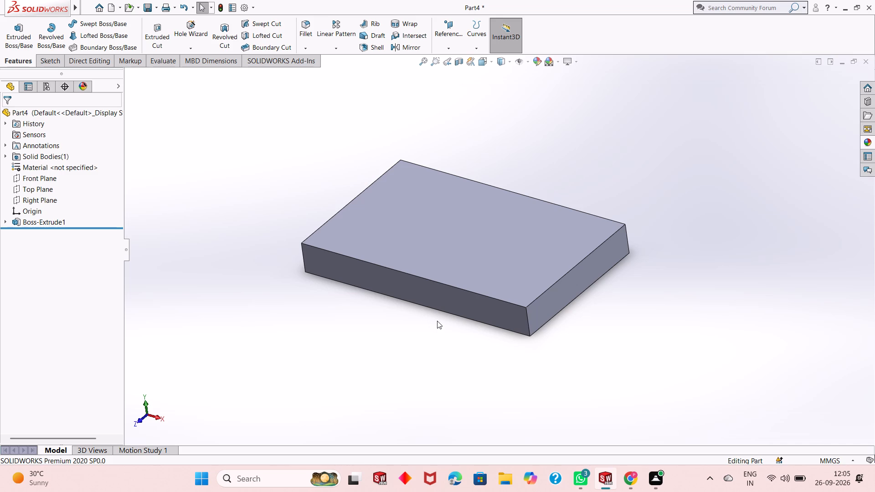
{"action": "middle_click_drag", "start_coordinate": [460, 243], "coordinate": [460, 243]}
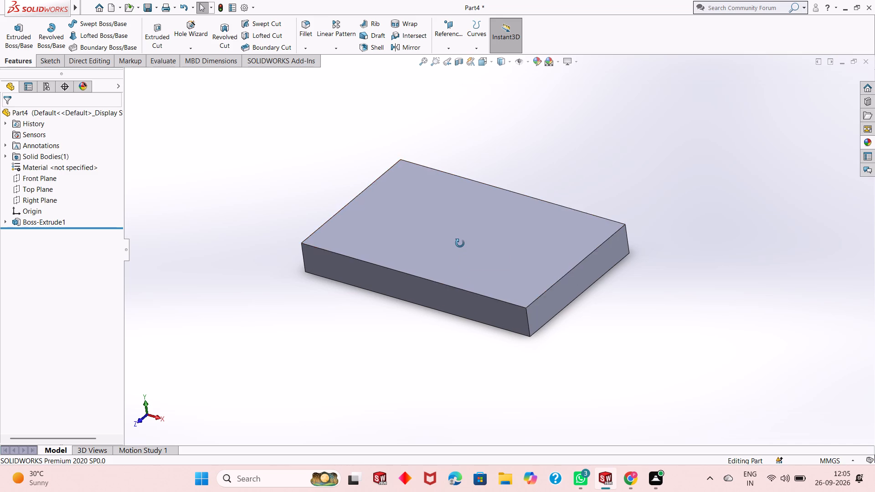
Examine the base block's top and side faces from several angles.
{"action": "middle_click_drag", "start_coordinate": [460, 243], "coordinate": [427, 236]}
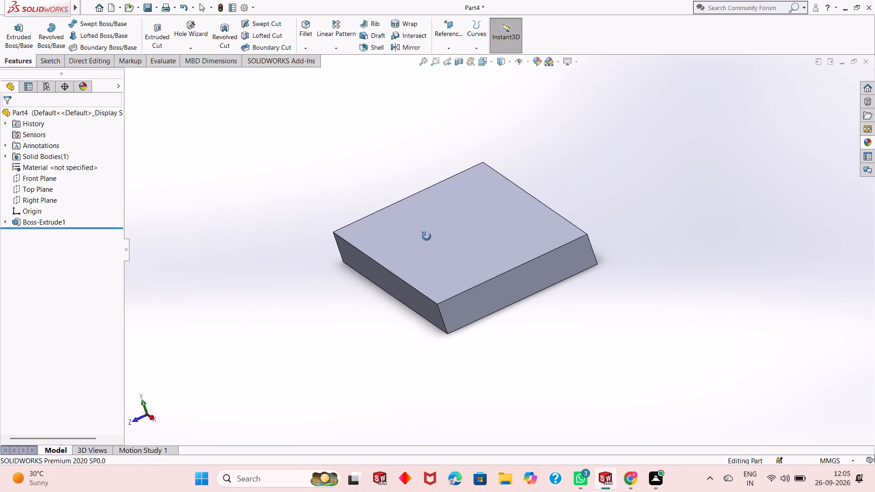
{"action": "middle_click_drag", "start_coordinate": [427, 236], "coordinate": [425, 247]}
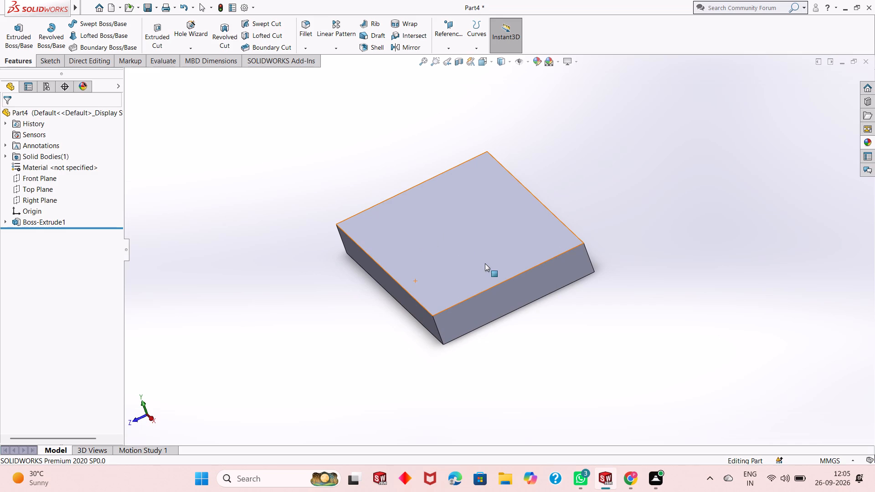
{"action": "middle_click_drag", "start_coordinate": [485, 264], "coordinate": [511, 287]}
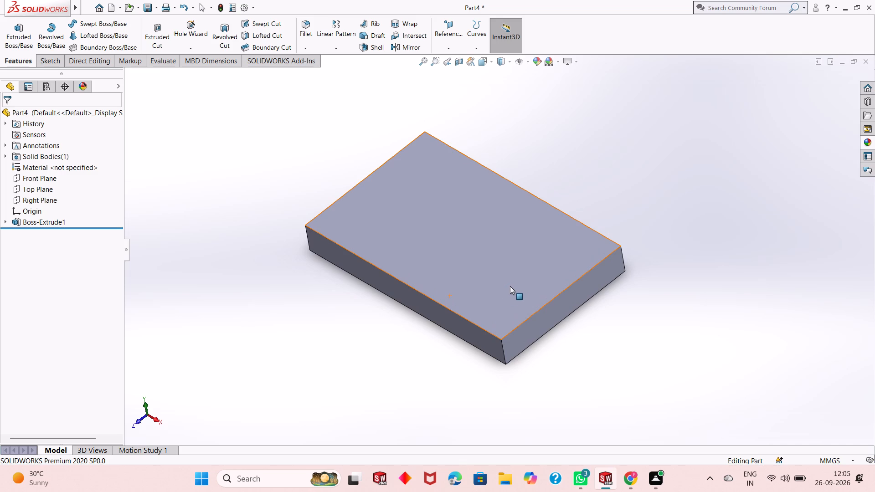
{"action": "scroll", "coordinate": [479, 263], "scroll_direction": "down", "scroll_amount": 2}
{"action": "scroll", "coordinate": [479, 261], "scroll_direction": "up", "scroll_amount": 2}
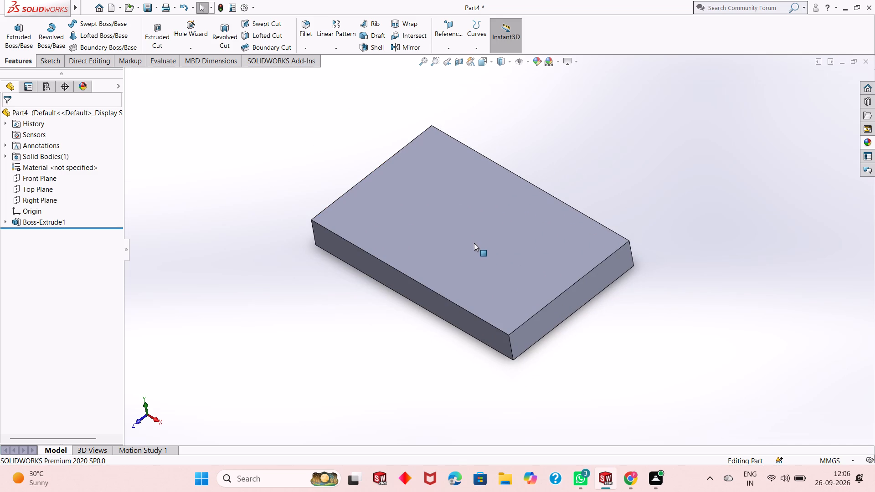
{"action": "scroll", "coordinate": [473, 248], "scroll_direction": "down", "scroll_amount": 2}
{"action": "scroll", "coordinate": [472, 248], "scroll_direction": "up", "scroll_amount": 2}
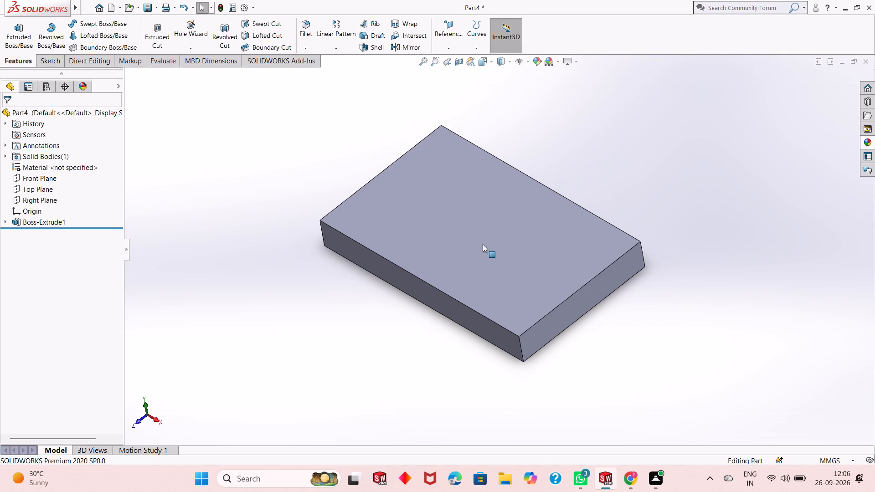
{"action": "scroll", "coordinate": [485, 125], "scroll_direction": "down", "scroll_amount": 1}
{"action": "middle_click_drag", "start_coordinate": [500, 256], "coordinate": [500, 237]}
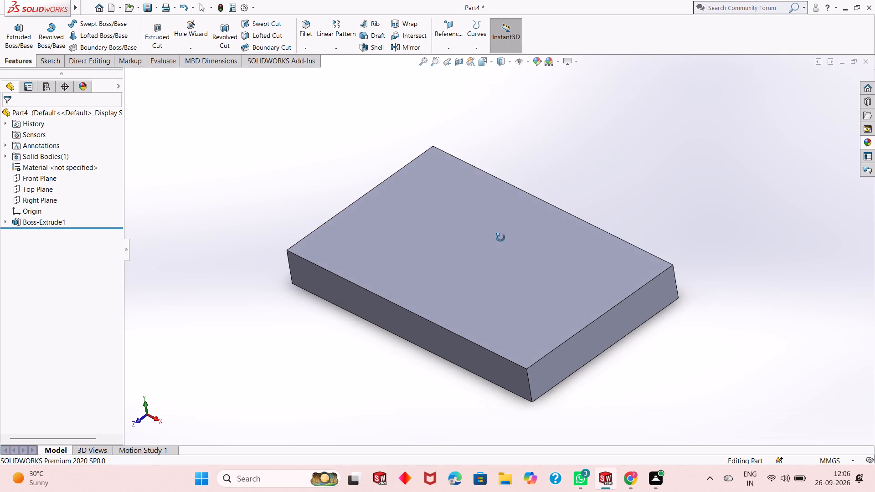
{"action": "middle_click_drag", "start_coordinate": [500, 237], "coordinate": [475, 252]}
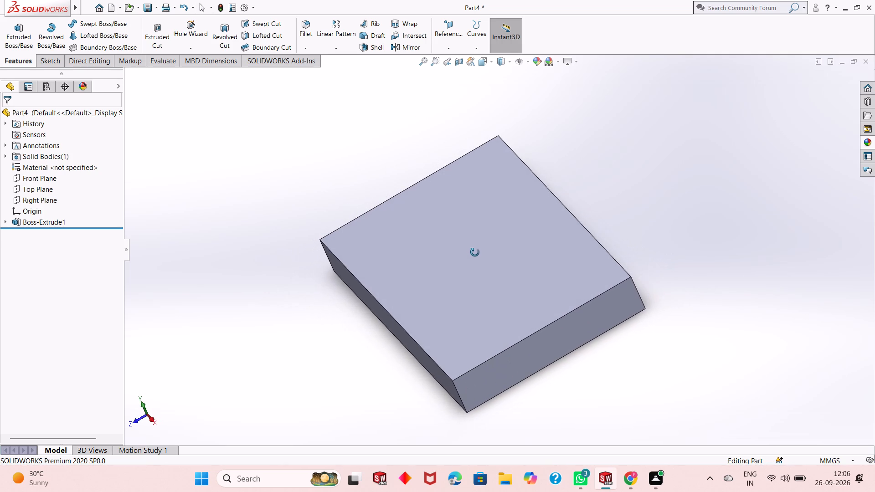
{"action": "middle_click_drag", "start_coordinate": [475, 252], "coordinate": [507, 209]}
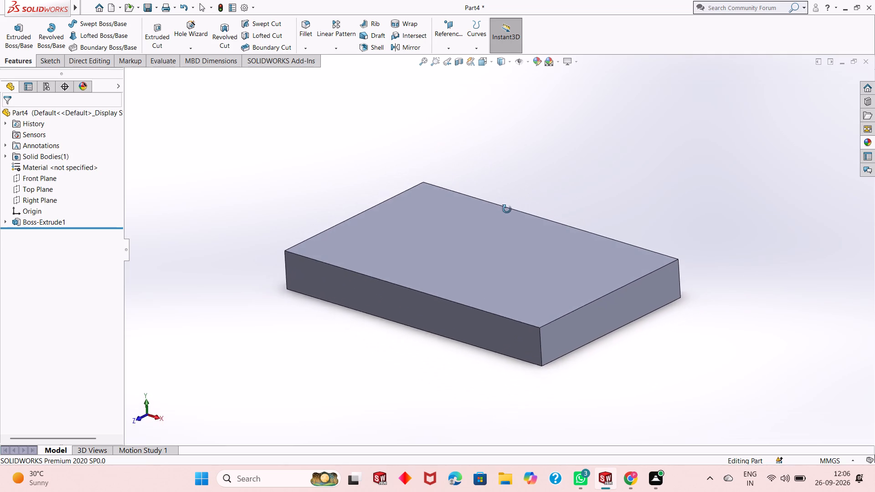
{"action": "middle_click_drag", "start_coordinate": [507, 209], "coordinate": [495, 192]}
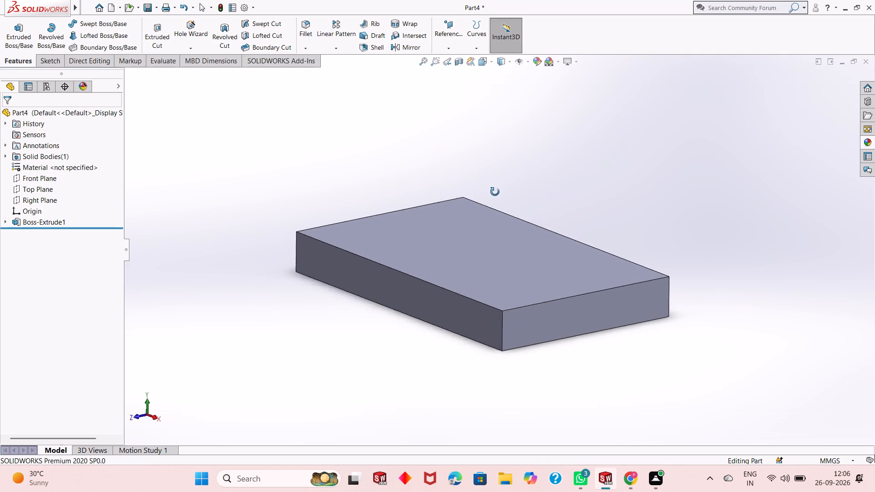
{"action": "middle_click_drag", "start_coordinate": [495, 192], "coordinate": [499, 265]}
{"action": "scroll", "coordinate": [499, 249], "scroll_direction": "down", "scroll_amount": 2}
{"action": "scroll", "coordinate": [499, 249], "scroll_direction": "up", "scroll_amount": 3}
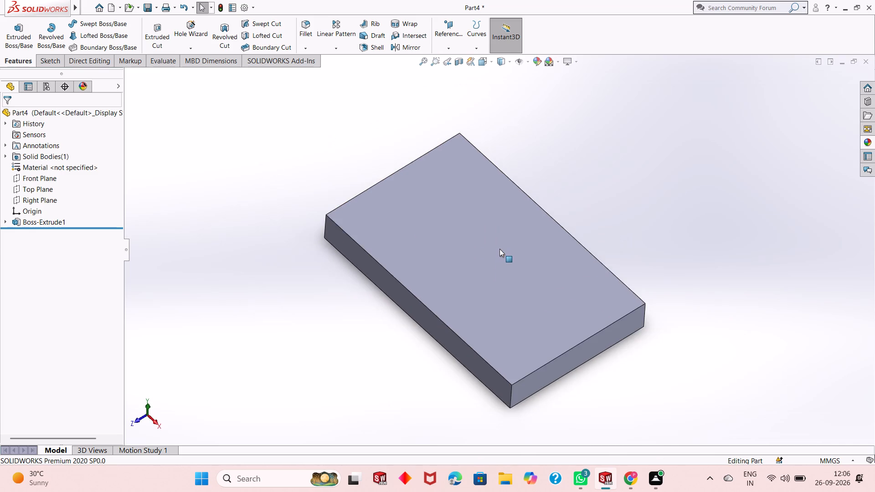
{"action": "middle_click_drag", "start_coordinate": [499, 249], "coordinate": [509, 208]}
{"action": "scroll", "coordinate": [509, 206], "scroll_direction": "down", "scroll_amount": 1}
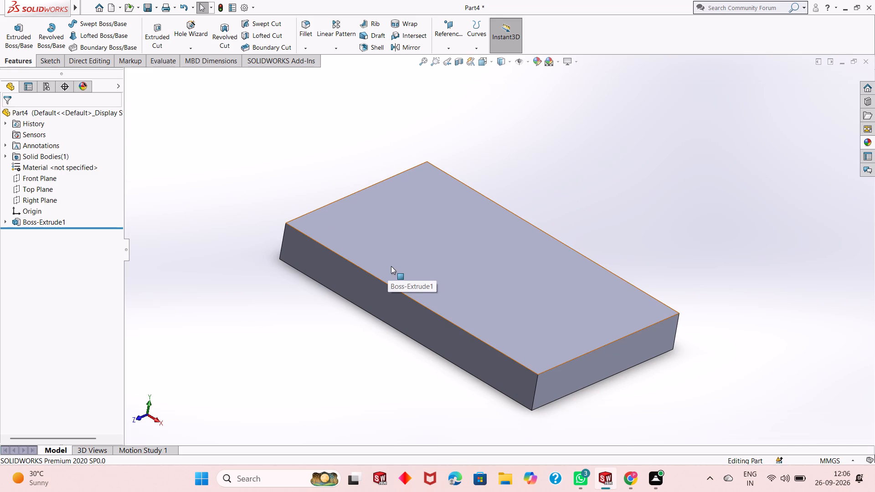
{"action": "scroll", "coordinate": [391, 266], "scroll_direction": "down", "scroll_amount": 1}
{"action": "scroll", "coordinate": [391, 266], "scroll_direction": "up", "scroll_amount": 2}
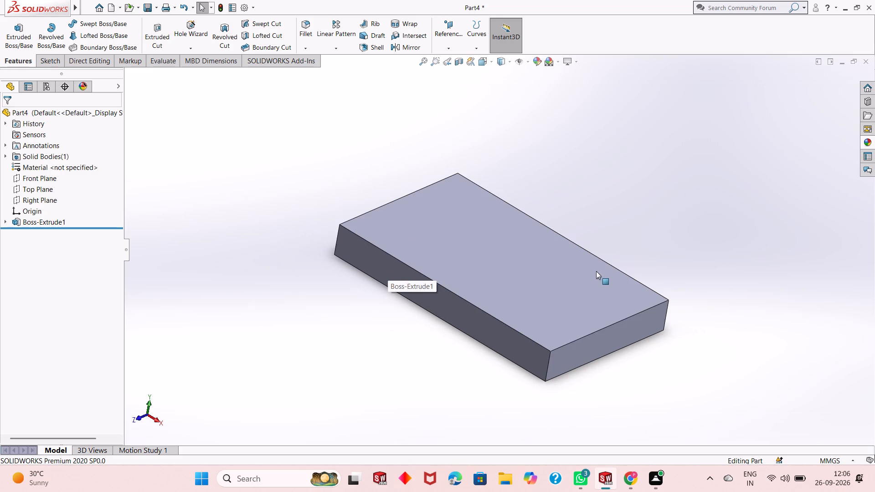
{"action": "middle_click_drag", "start_coordinate": [617, 256], "coordinate": [626, 198]}
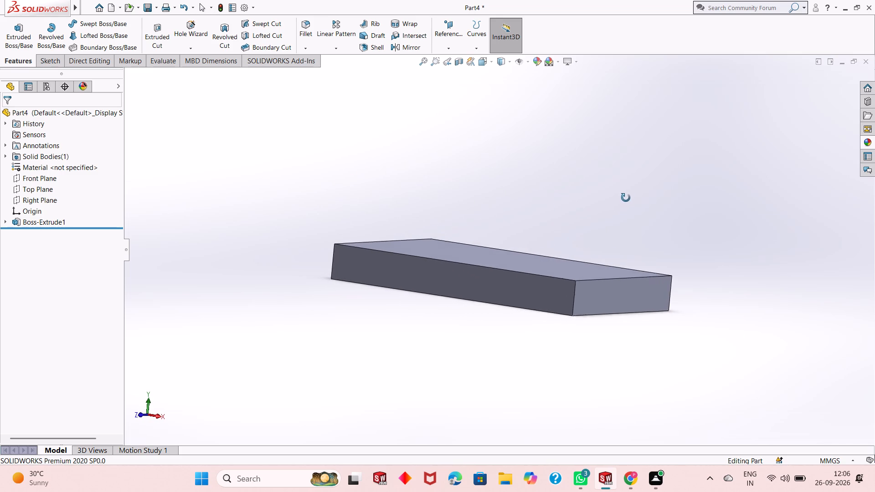
{"action": "middle_click_drag", "start_coordinate": [626, 198], "coordinate": [647, 193]}
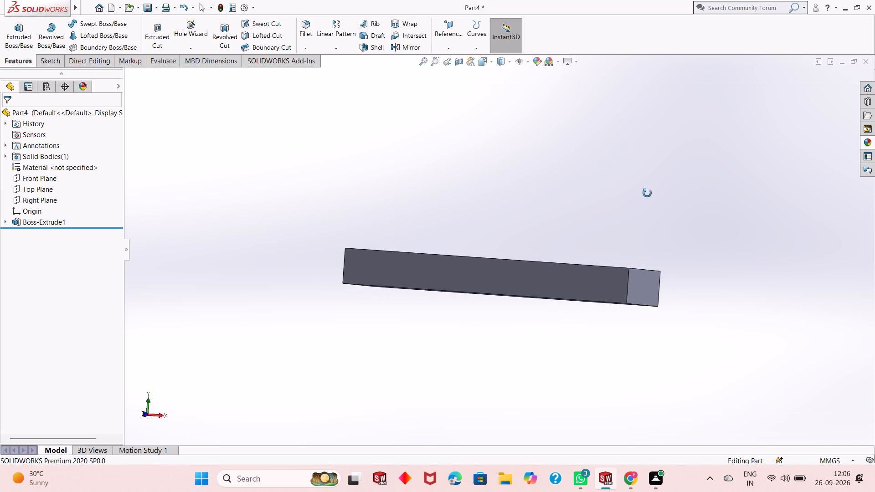
{"action": "middle_click_drag", "start_coordinate": [647, 193], "coordinate": [637, 241]}
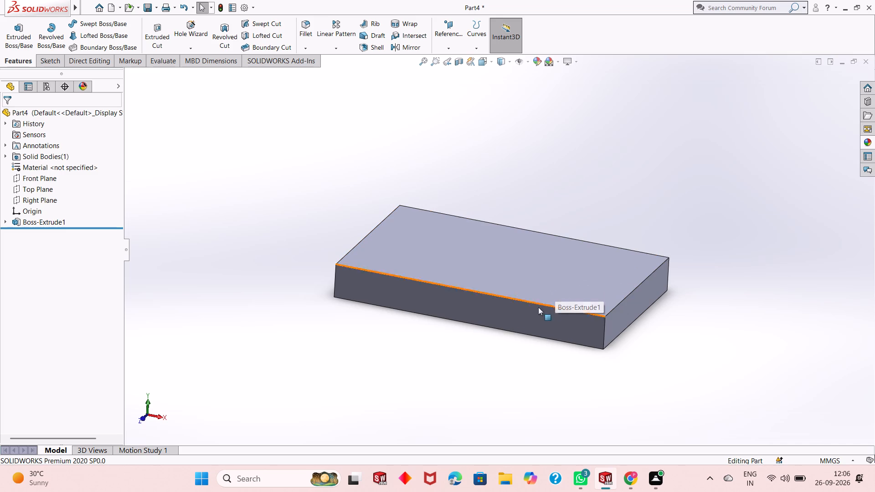
On the block's 98 mm front face, sketch connected lines from its top edge: about 20 mm up, 18 mm left, 21 mm up, 23 mm right.
{"action": "left_click", "coordinate": [507, 314]}
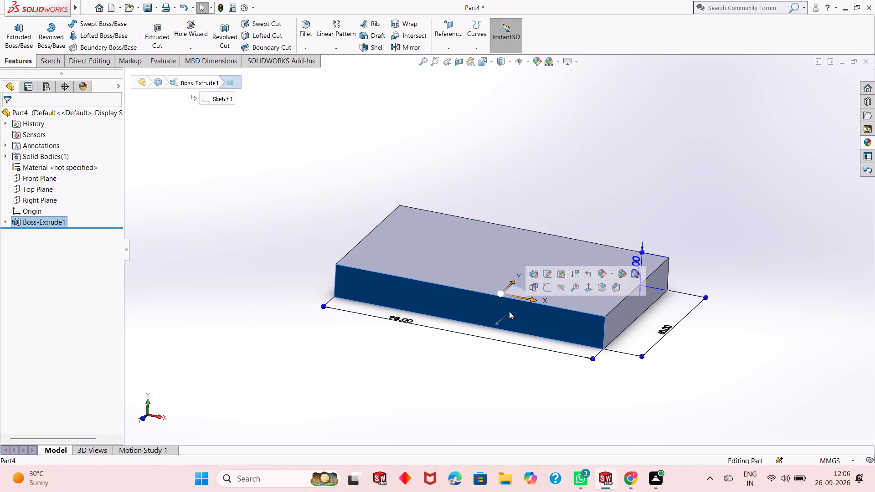
{"action": "left_click", "coordinate": [549, 285]}
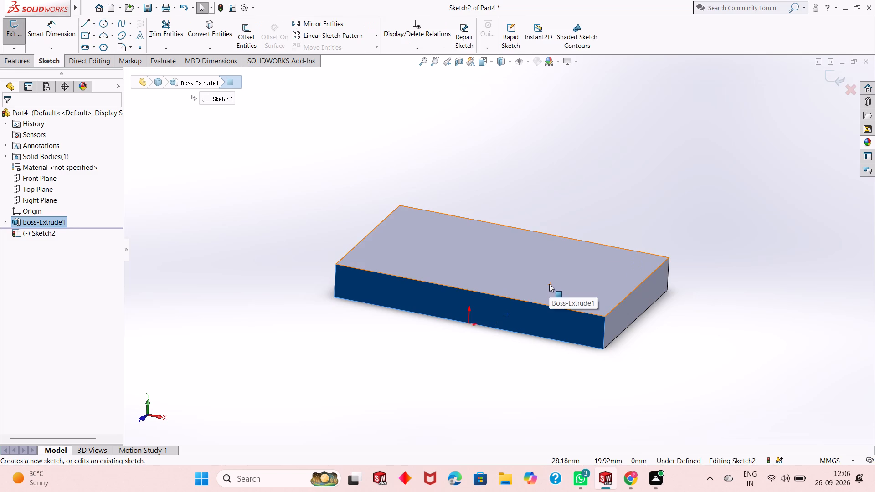
{"action": "key", "text": "ctrl+8"}
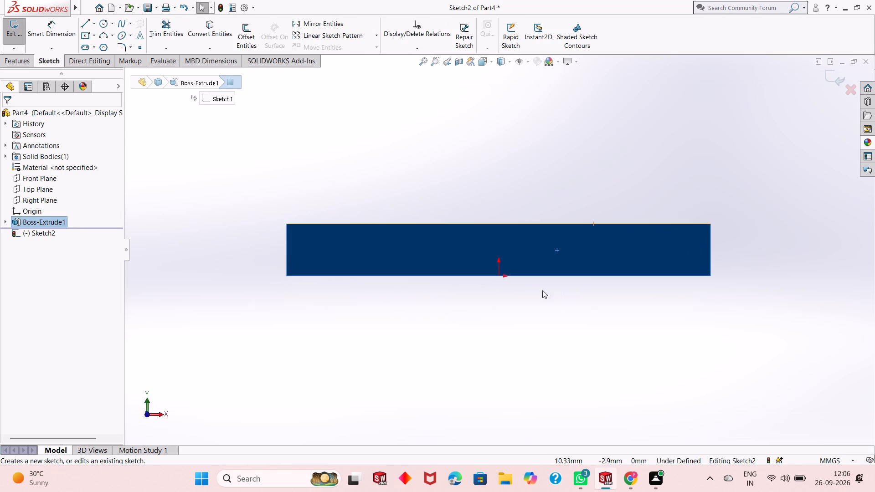
{"action": "left_click", "coordinate": [528, 311]}
{"action": "scroll", "coordinate": [536, 289], "scroll_direction": "up", "scroll_amount": 2}
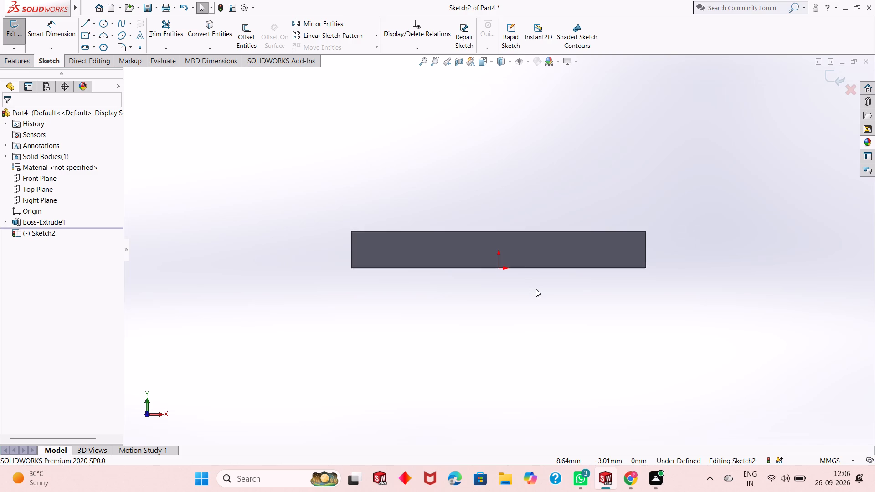
{"action": "scroll", "coordinate": [536, 289], "scroll_direction": "up", "scroll_amount": 1}
{"action": "scroll", "coordinate": [543, 145], "scroll_direction": "down", "scroll_amount": 1}
{"action": "scroll", "coordinate": [563, 268], "scroll_direction": "down", "scroll_amount": 1}
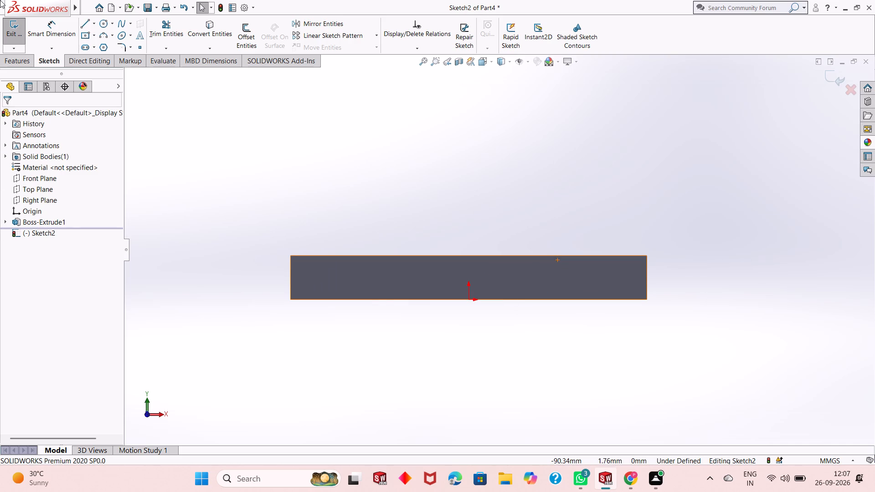
{"action": "left_click", "coordinate": [87, 24]}
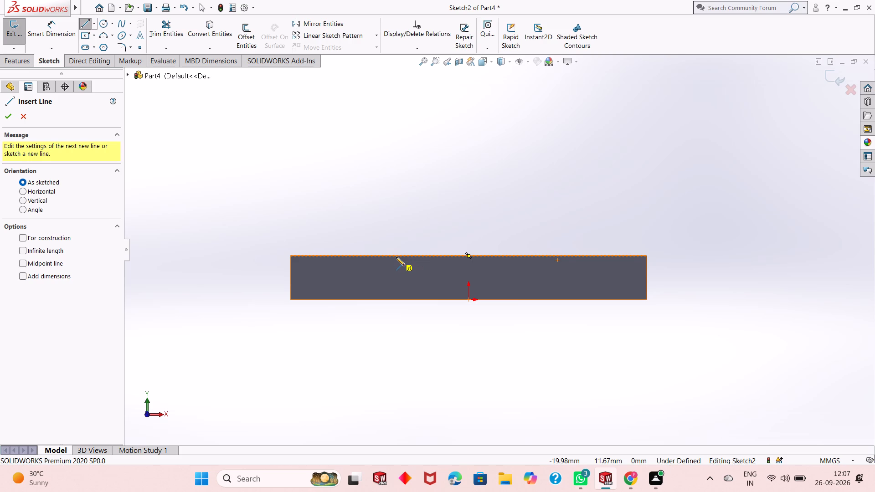
{"action": "left_click", "coordinate": [362, 257]}
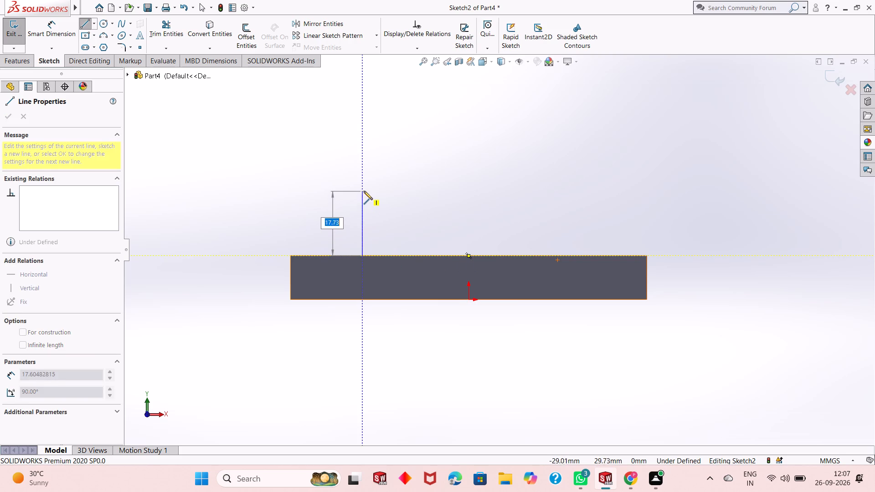
{"action": "left_click", "coordinate": [362, 184]}
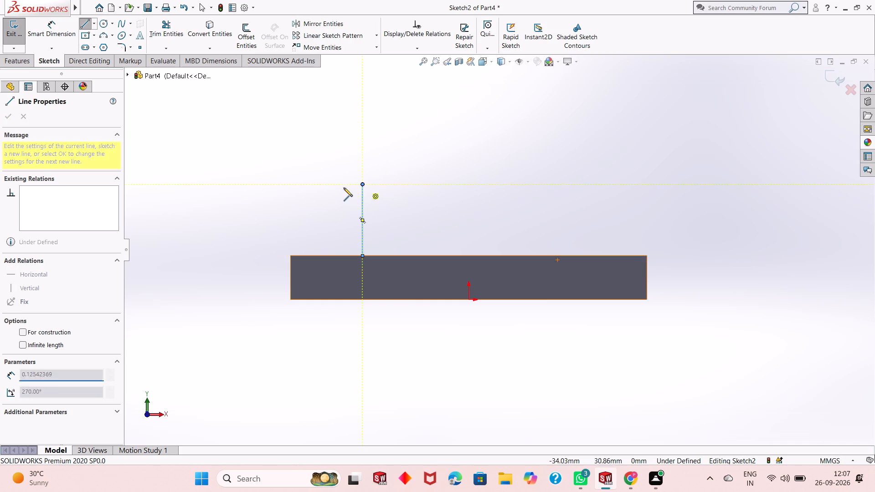
{"action": "left_click", "coordinate": [297, 183]}
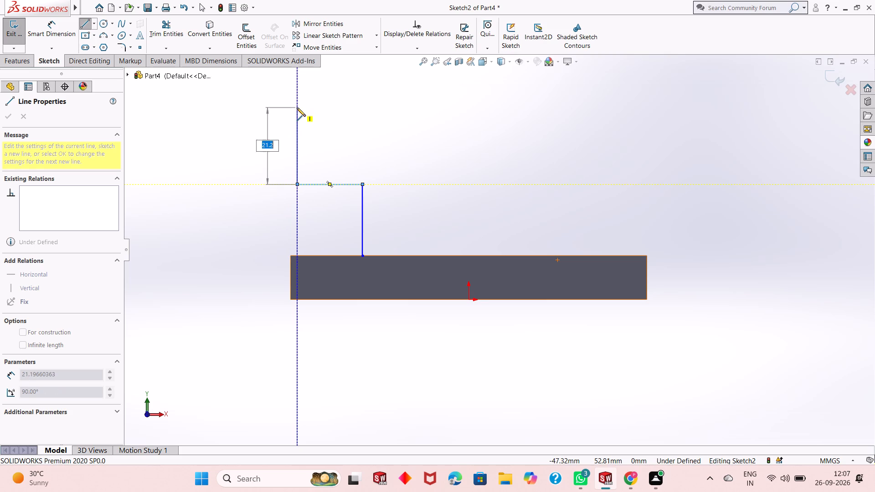
{"action": "left_click", "coordinate": [297, 108]}
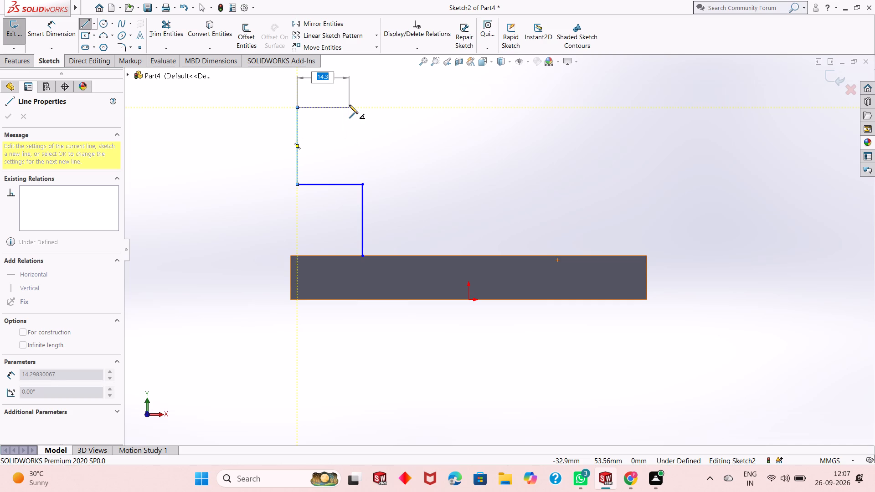
{"action": "left_click", "coordinate": [381, 105]}
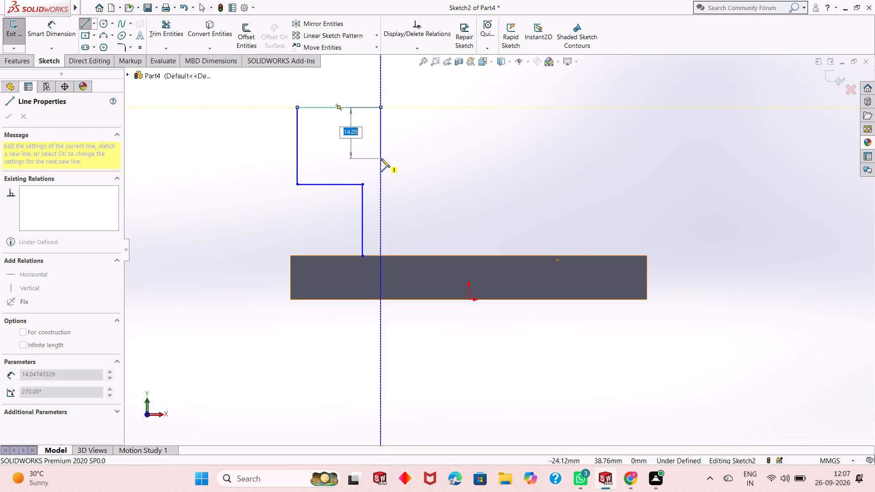
Continue the line chain about 14 mm down, 44 mm right, 14 mm up, 24 mm right and 41 mm down to the block's top edge.
{"action": "left_click", "coordinate": [381, 159]}
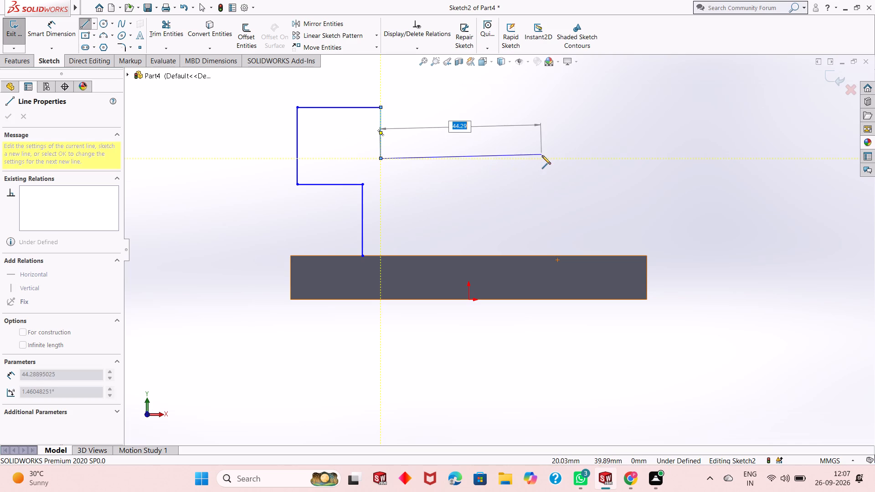
{"action": "left_click", "coordinate": [542, 158]}
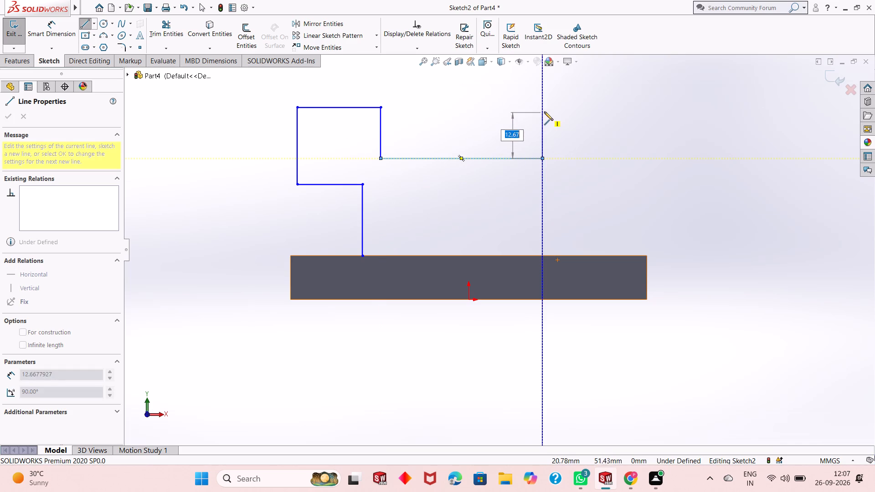
{"action": "left_click", "coordinate": [544, 107]}
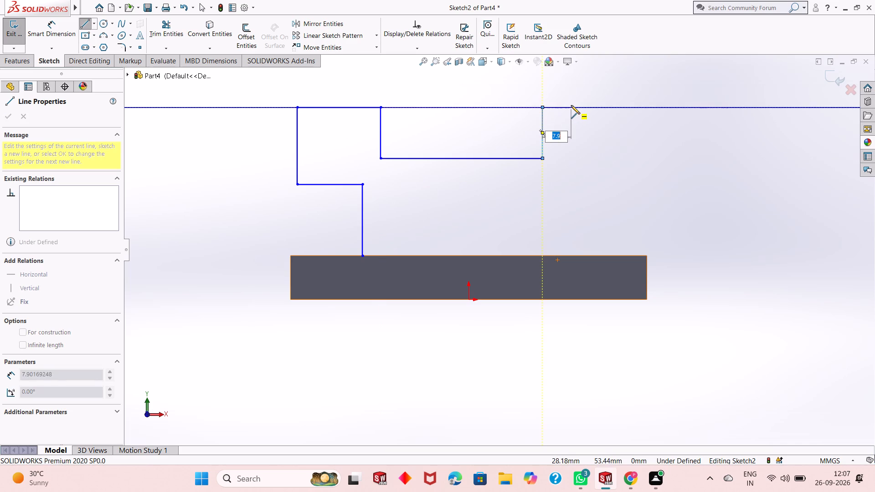
{"action": "left_click", "coordinate": [631, 105]}
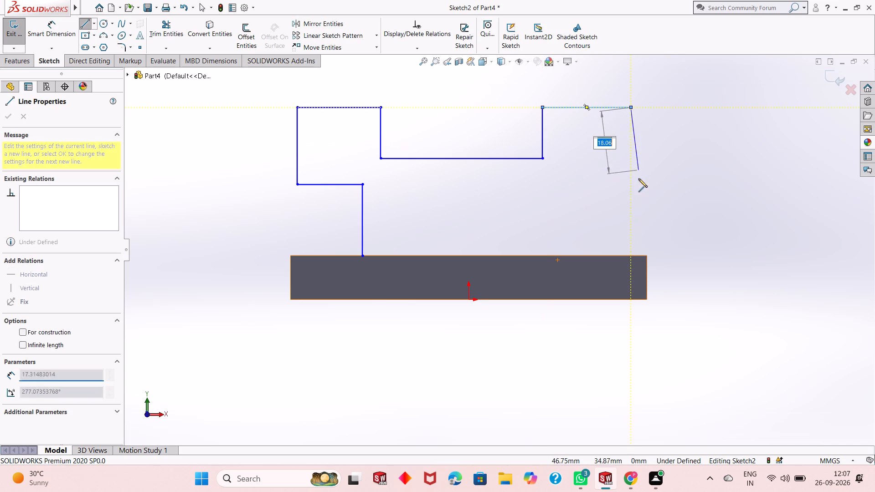
{"action": "left_click", "coordinate": [630, 255]}
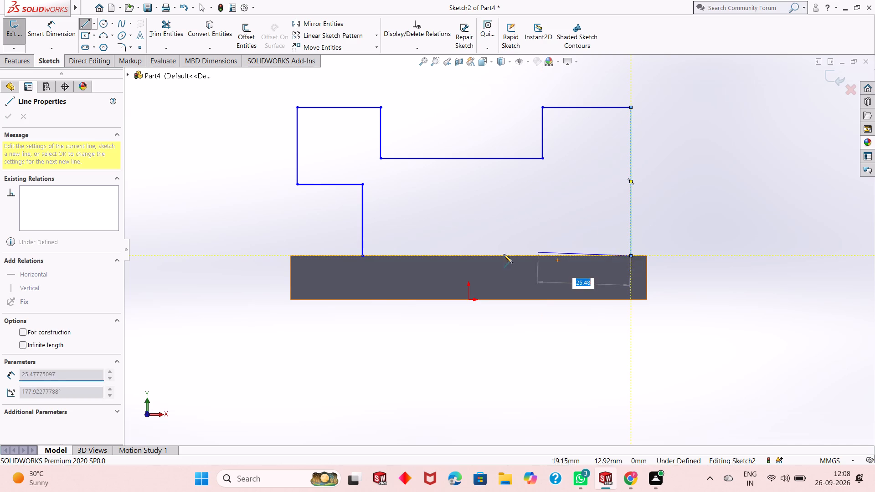
{"action": "right_click", "coordinate": [599, 207]}
{"action": "left_click", "coordinate": [619, 210]}
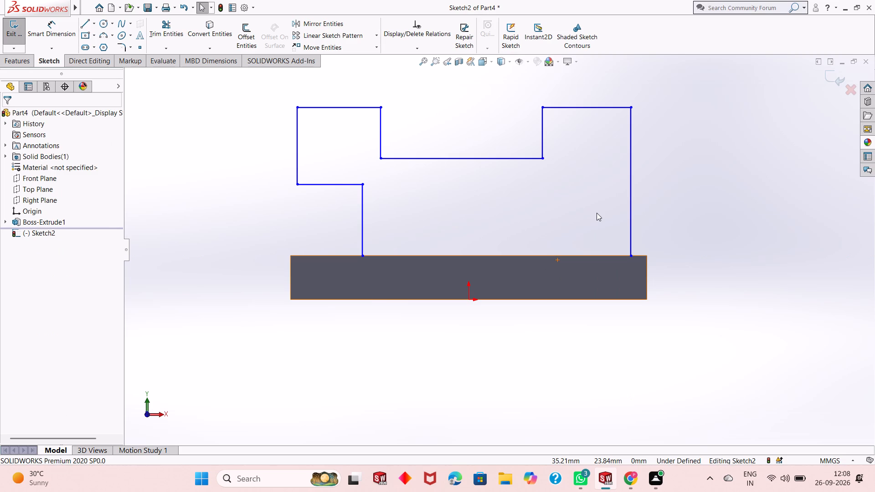
Delete the long vertical line at the profile's right end.
{"action": "right_click", "coordinate": [631, 175]}
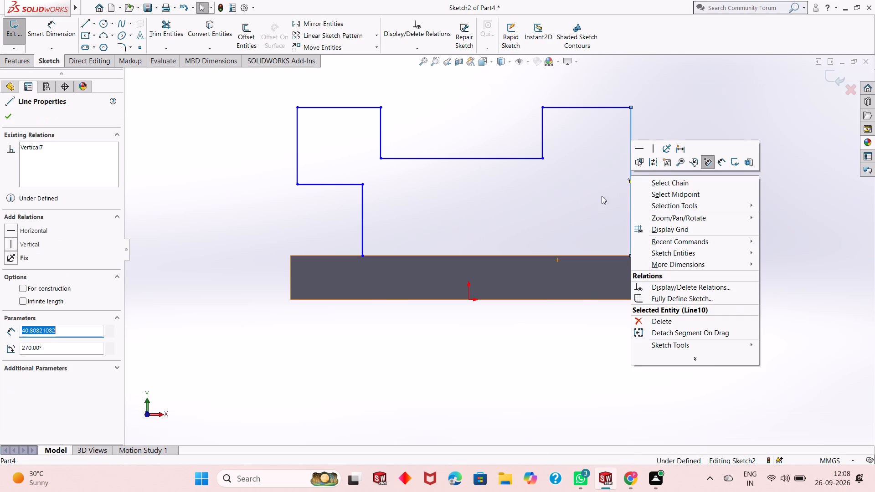
{"action": "right_click", "coordinate": [582, 205]}
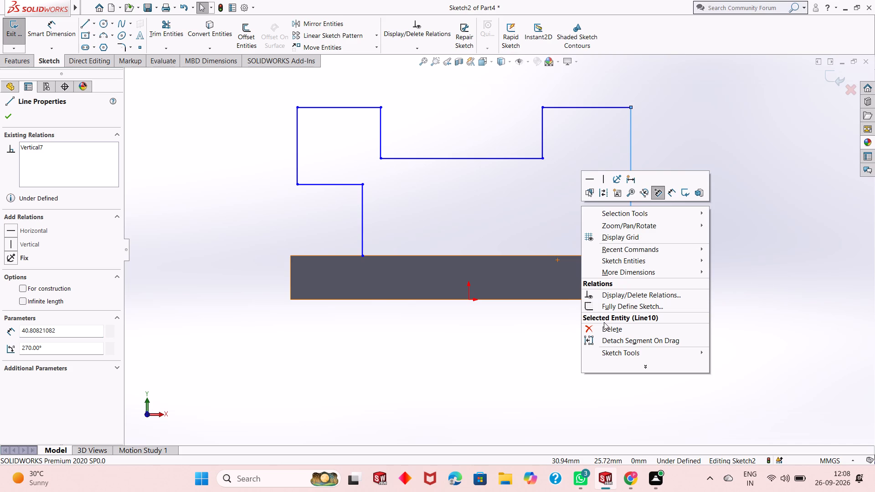
{"action": "left_click", "coordinate": [606, 326]}
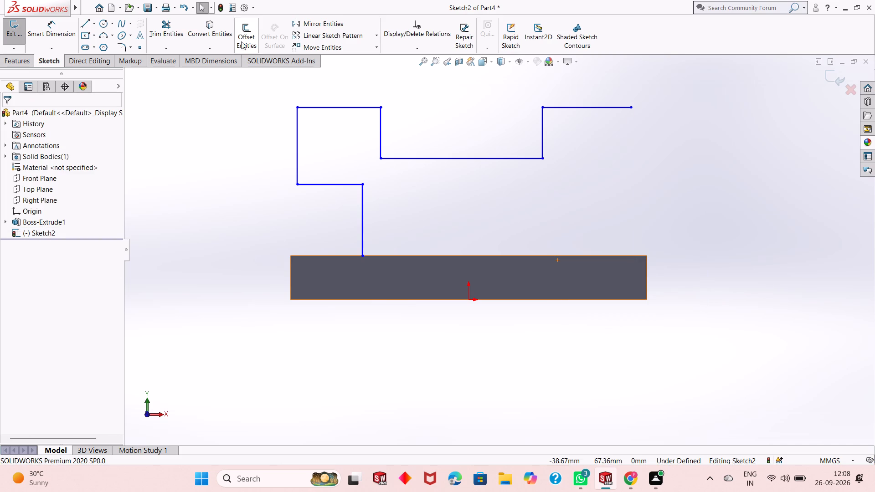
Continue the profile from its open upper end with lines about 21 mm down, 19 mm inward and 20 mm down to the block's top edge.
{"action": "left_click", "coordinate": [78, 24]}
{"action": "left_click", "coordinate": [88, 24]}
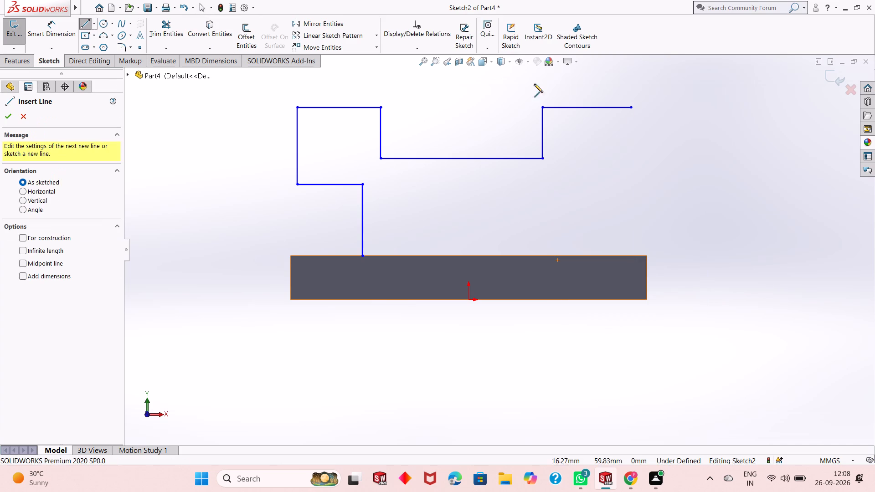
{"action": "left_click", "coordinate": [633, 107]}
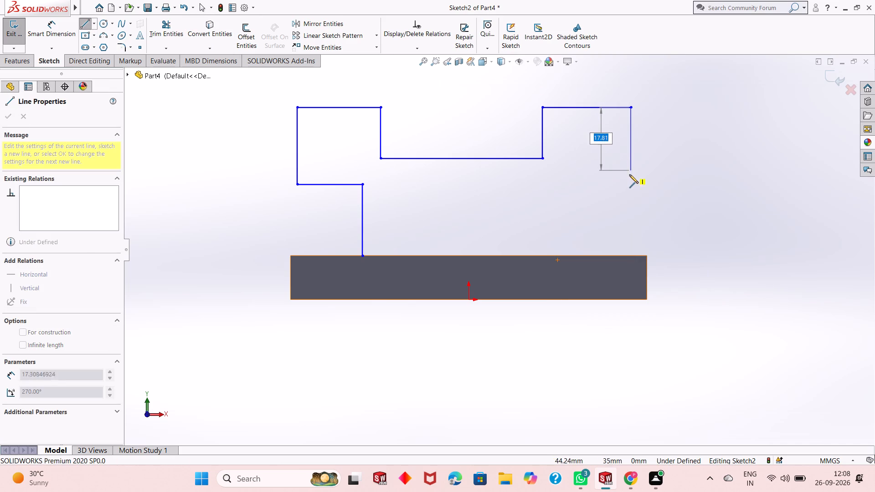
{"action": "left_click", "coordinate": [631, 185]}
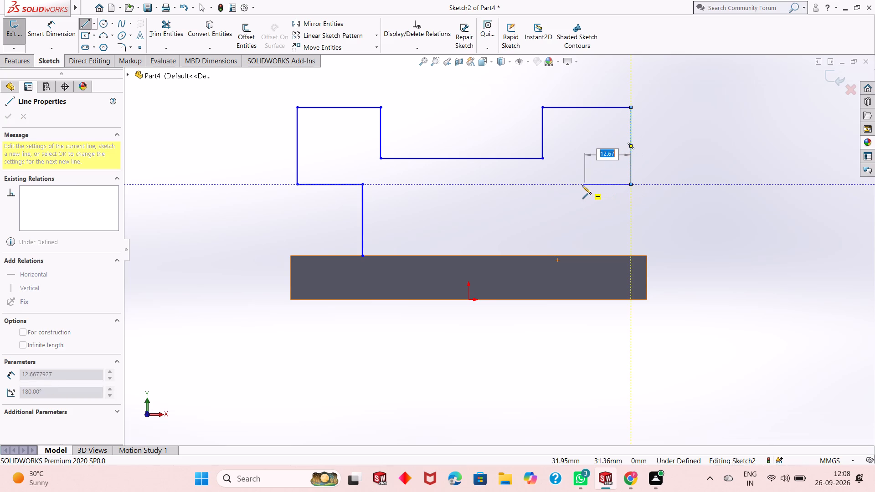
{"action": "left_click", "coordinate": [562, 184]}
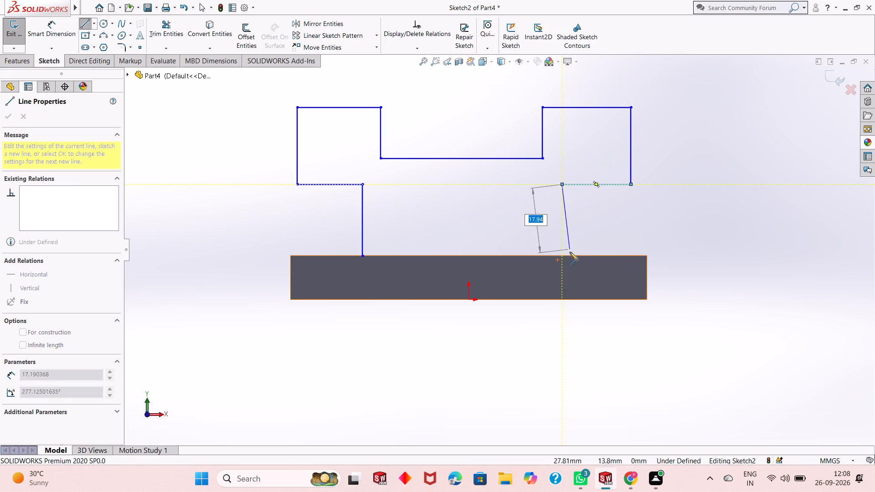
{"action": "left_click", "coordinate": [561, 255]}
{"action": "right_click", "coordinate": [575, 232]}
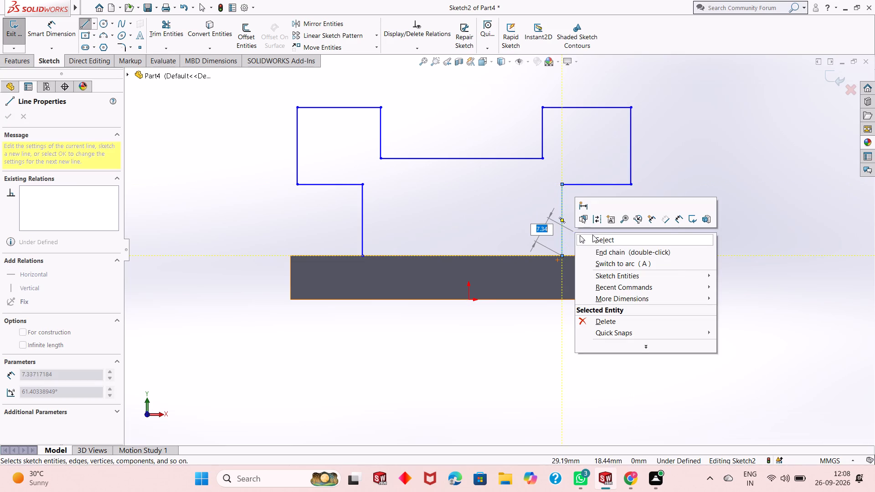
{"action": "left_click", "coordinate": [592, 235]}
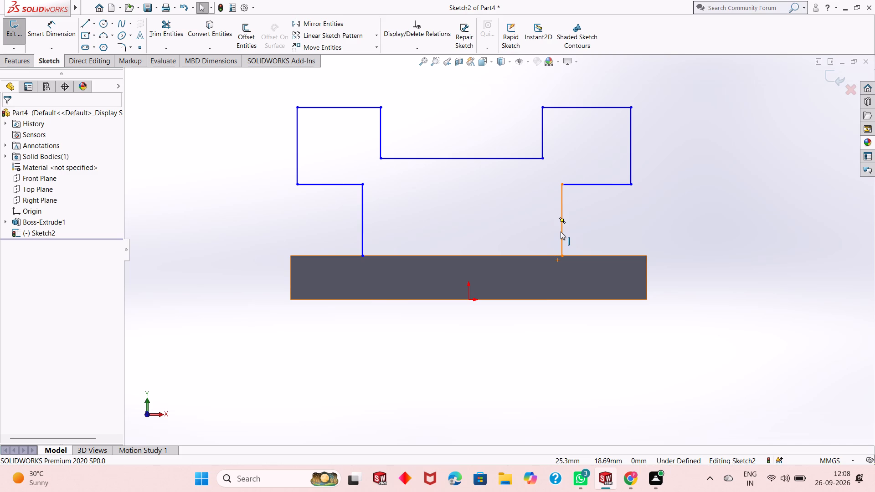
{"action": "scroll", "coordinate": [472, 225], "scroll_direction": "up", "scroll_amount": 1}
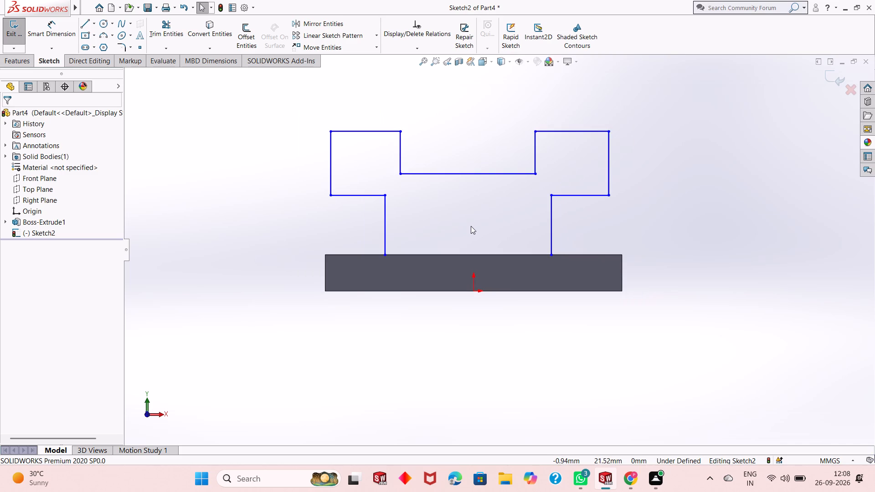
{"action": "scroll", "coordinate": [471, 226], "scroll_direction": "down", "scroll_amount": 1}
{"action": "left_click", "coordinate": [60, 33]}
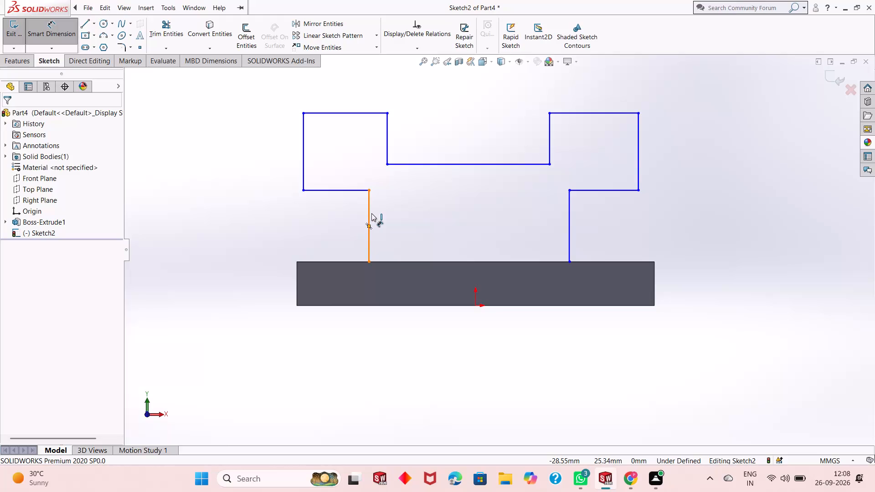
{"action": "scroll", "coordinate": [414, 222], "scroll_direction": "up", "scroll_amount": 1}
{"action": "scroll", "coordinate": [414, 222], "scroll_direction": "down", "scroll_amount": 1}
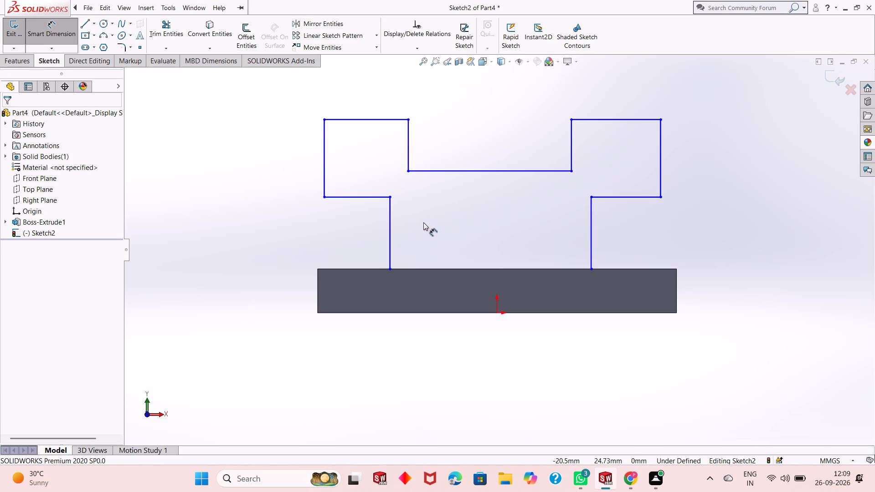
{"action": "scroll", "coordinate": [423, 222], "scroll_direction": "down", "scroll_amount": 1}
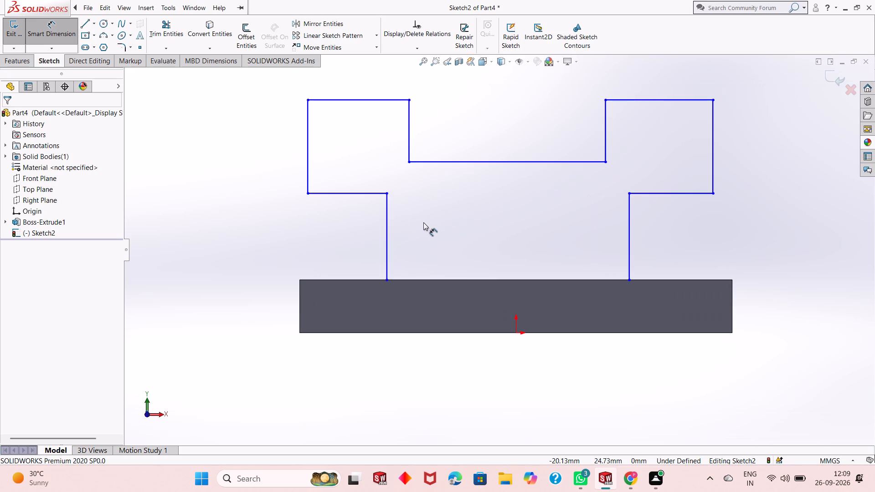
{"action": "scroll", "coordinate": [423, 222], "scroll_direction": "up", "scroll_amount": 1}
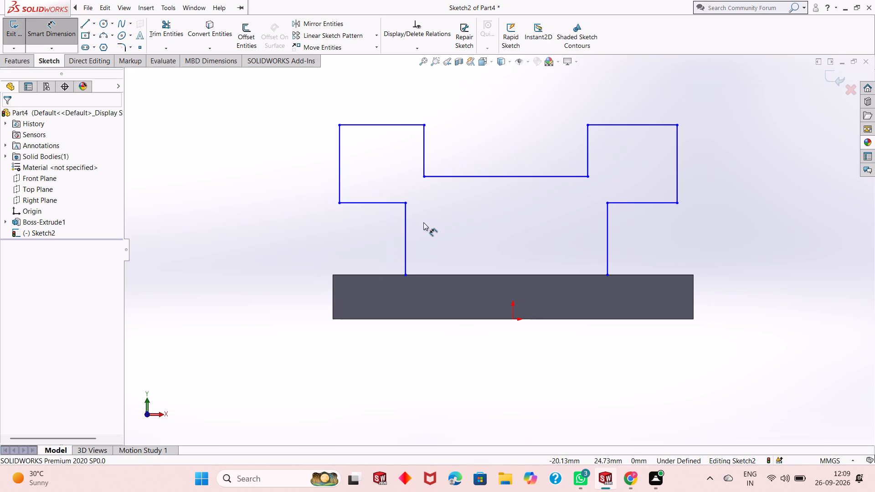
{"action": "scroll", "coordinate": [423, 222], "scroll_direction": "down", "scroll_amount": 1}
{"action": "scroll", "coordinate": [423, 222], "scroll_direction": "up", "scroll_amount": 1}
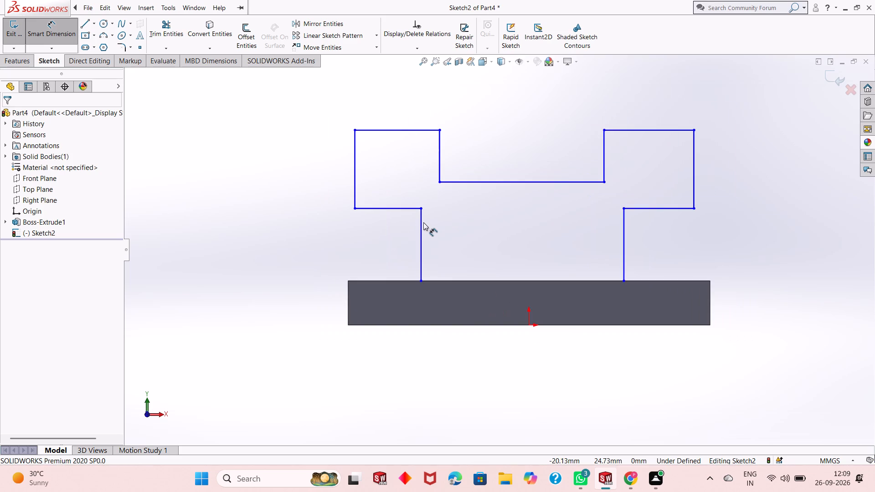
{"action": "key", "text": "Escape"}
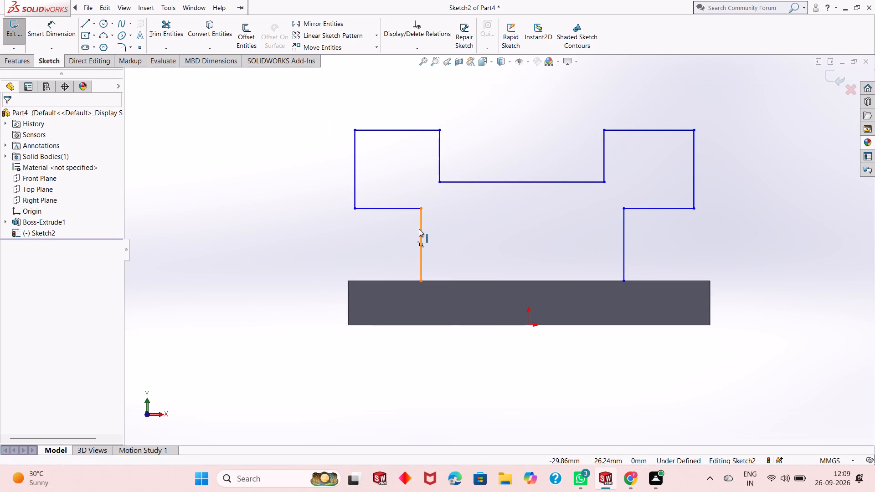
Undo the whole stepped profile sketch and the base extrusion, back to the base rectangle sketch.
{"action": "key", "text": "ctrl+z"}
{"action": "key", "text": "ctrl+z"}
{"action": "key", "text": "ctrl+z"}
{"action": "key", "text": "ctrl+z"}
{"action": "key", "text": "ctrl+z"}
{"action": "key", "text": "ctrl+z"}
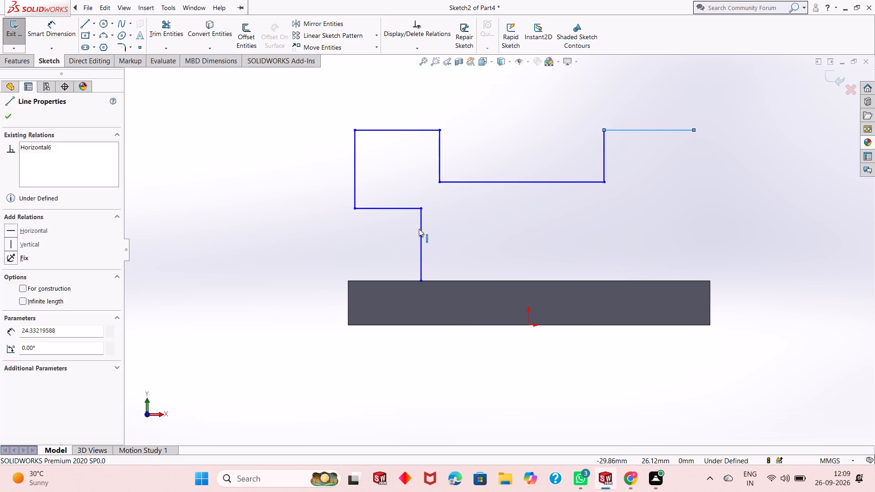
{"action": "key", "text": "ctrl+z"}
{"action": "key", "text": "ctrl+z"}
{"action": "key", "text": "ctrl+z"}
{"action": "key", "text": "ctrl+z"}
{"action": "key", "text": "ctrl+z"}
{"action": "key", "text": "ctrl+z"}
{"action": "key", "text": "ctrl+z"}
{"action": "key", "text": "ctrl+z"}
{"action": "key", "text": "ctrl+z"}
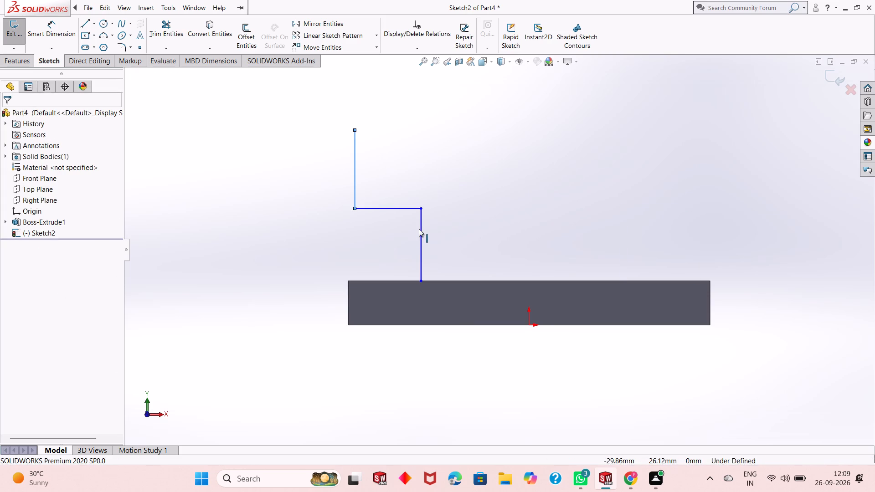
{"action": "key", "text": "ctrl+z"}
{"action": "key", "text": "ctrl+z"}
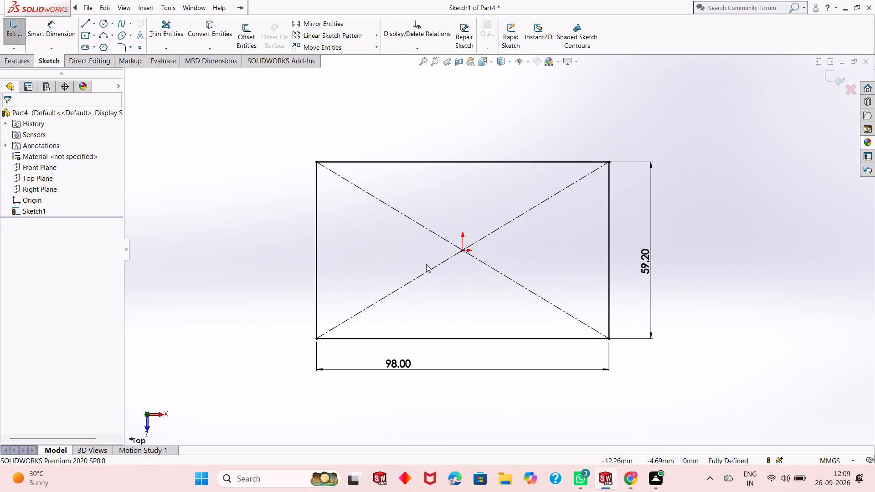
Extrude the base rectangle sketch as a 12 mm blind boss from the sketch plane.
{"action": "left_click", "coordinate": [15, 60]}
{"action": "left_click", "coordinate": [14, 43]}
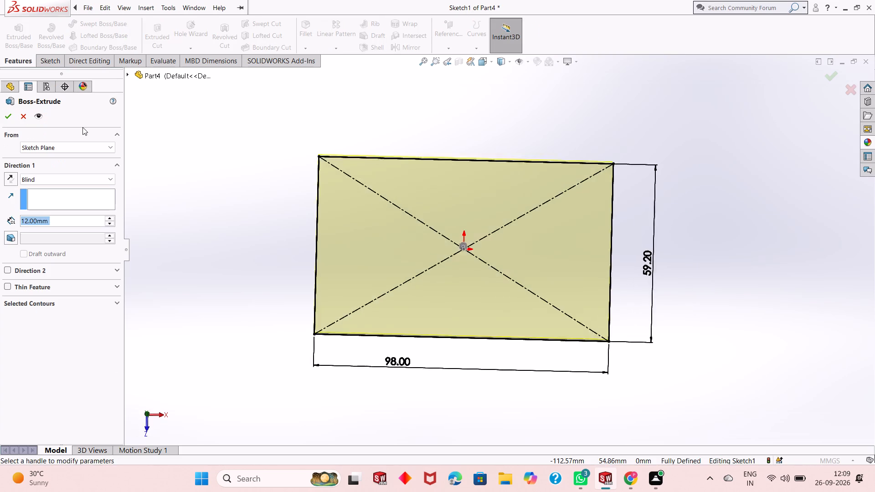
{"action": "left_click", "coordinate": [4, 113]}
{"action": "left_click", "coordinate": [141, 139]}
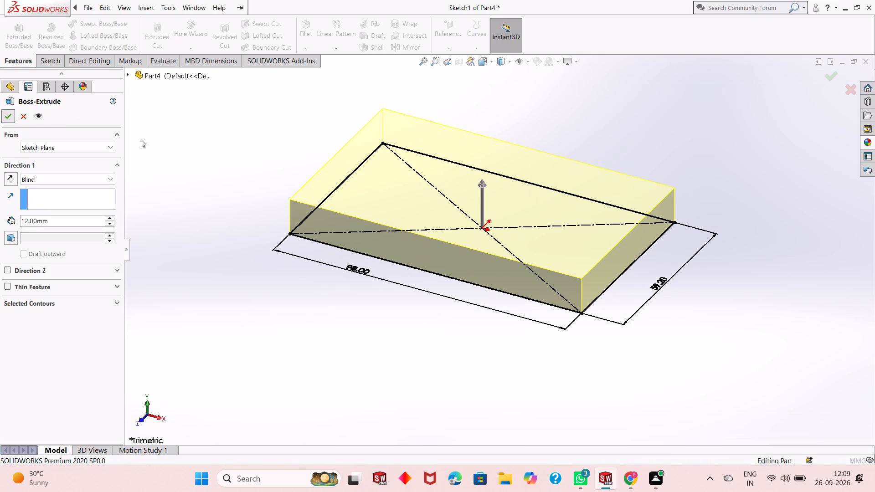
Start a sketch on the block's short end face on the +X side and view it face-on.
{"action": "middle_click_drag", "start_coordinate": [427, 327], "coordinate": [359, 279]}
{"action": "left_click", "coordinate": [426, 235]}
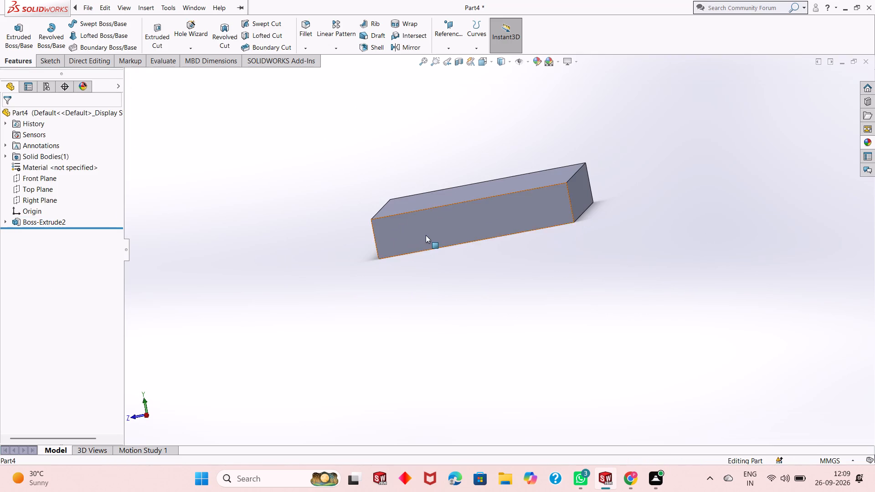
{"action": "left_click", "coordinate": [469, 207]}
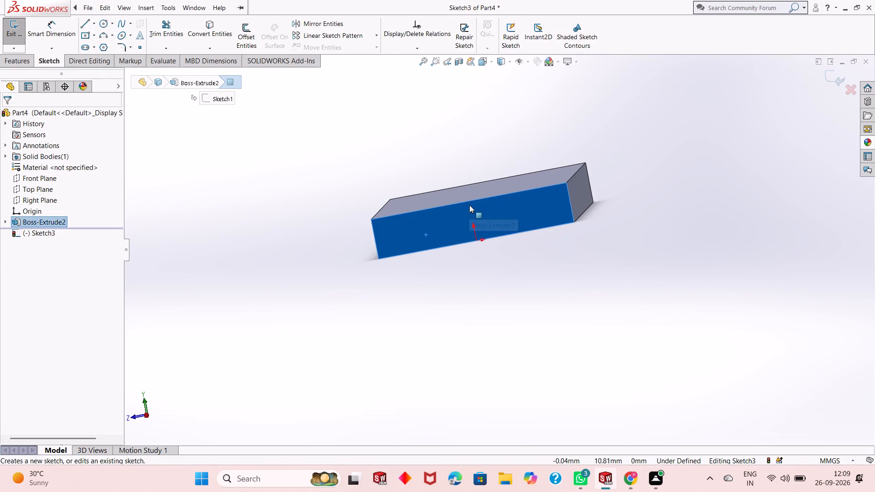
{"action": "key", "text": "ctrl+8"}
{"action": "key", "text": "Escape"}
{"action": "scroll", "coordinate": [523, 321], "scroll_direction": "up", "scroll_amount": 3}
{"action": "scroll", "coordinate": [540, 161], "scroll_direction": "down", "scroll_amount": 2}
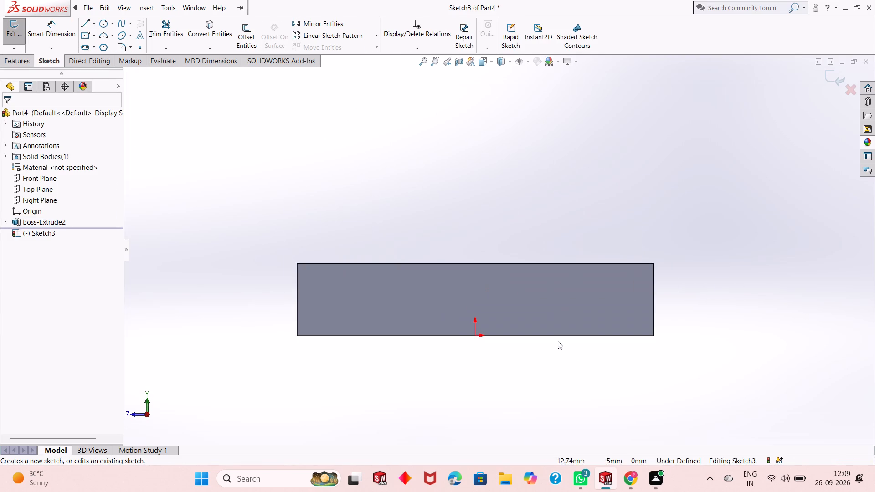
{"action": "scroll", "coordinate": [558, 370], "scroll_direction": "up", "scroll_amount": 2}
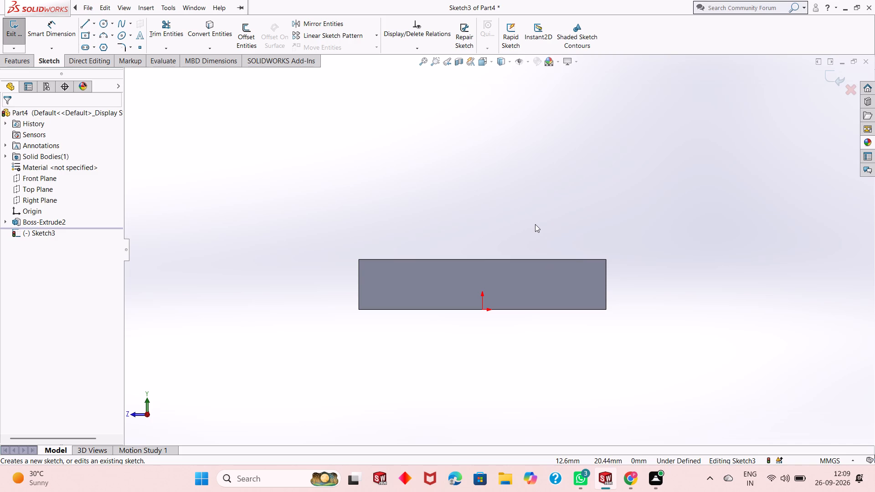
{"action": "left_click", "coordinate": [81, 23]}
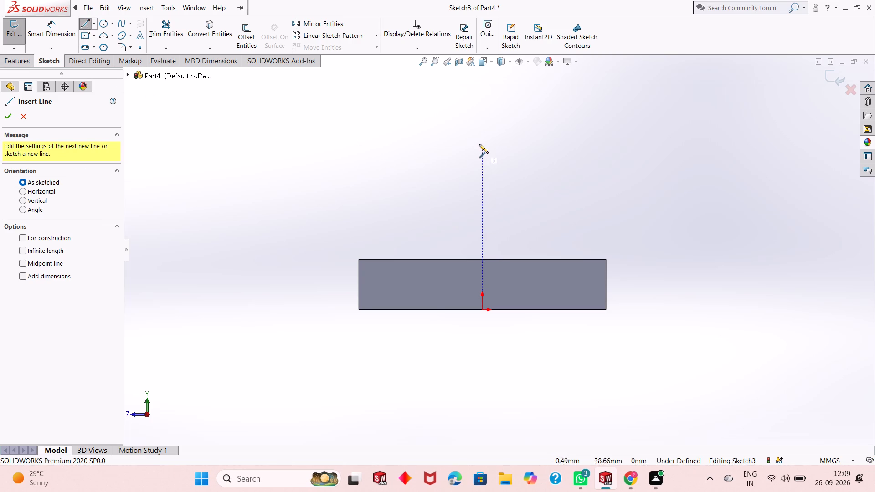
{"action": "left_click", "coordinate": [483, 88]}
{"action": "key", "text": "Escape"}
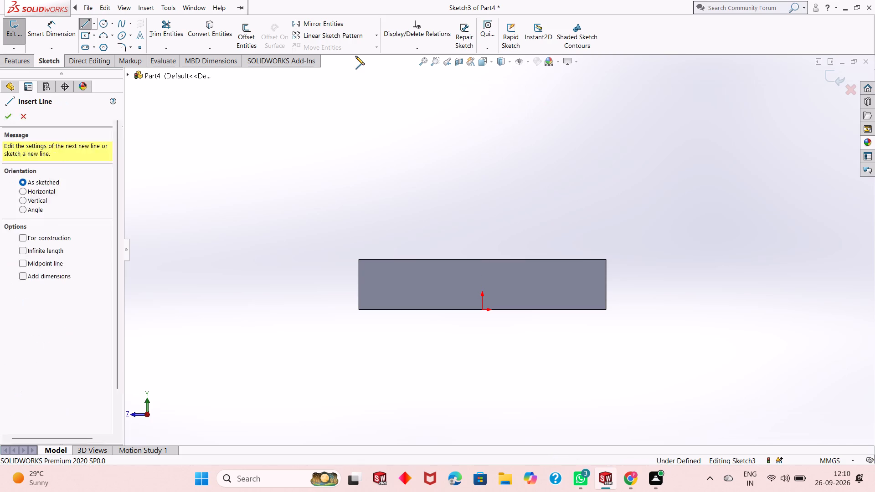
Sketch a horizontal midpoint line with a 20 mm half-length, centred over the origin about 51 mm above the block's bottom edge.
{"action": "left_click", "coordinate": [93, 24]}
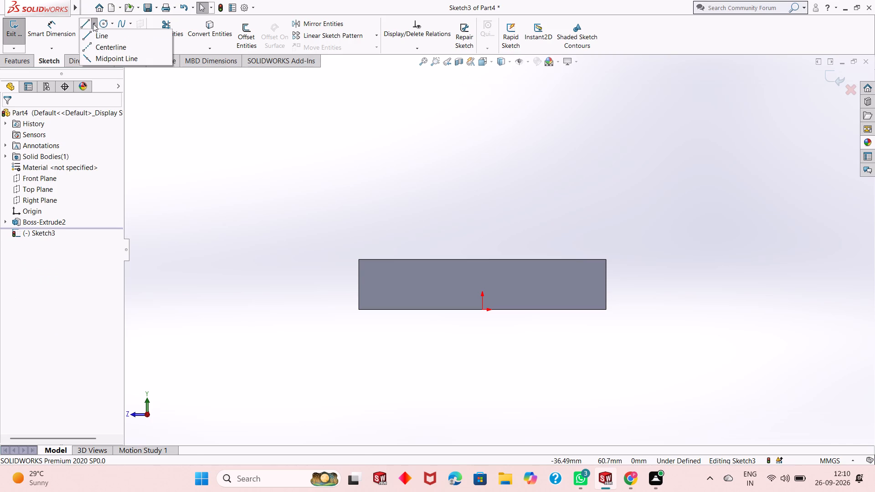
{"action": "left_click", "coordinate": [108, 52]}
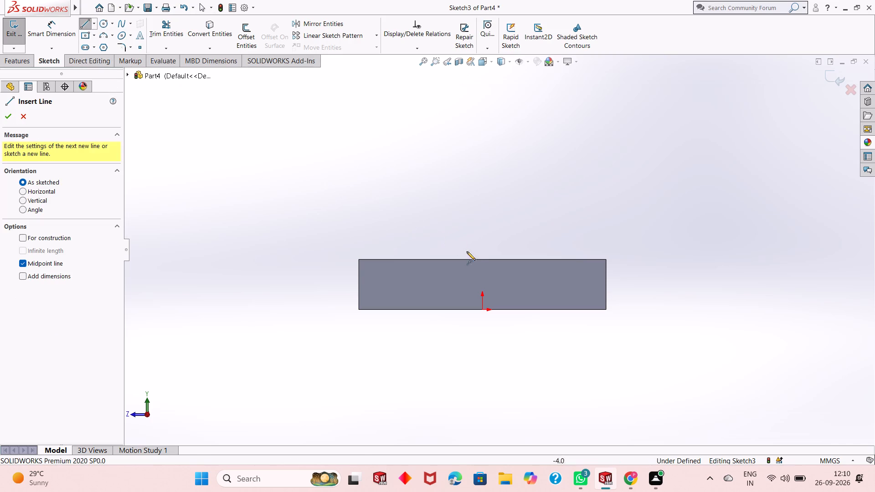
{"action": "left_click", "coordinate": [482, 97]}
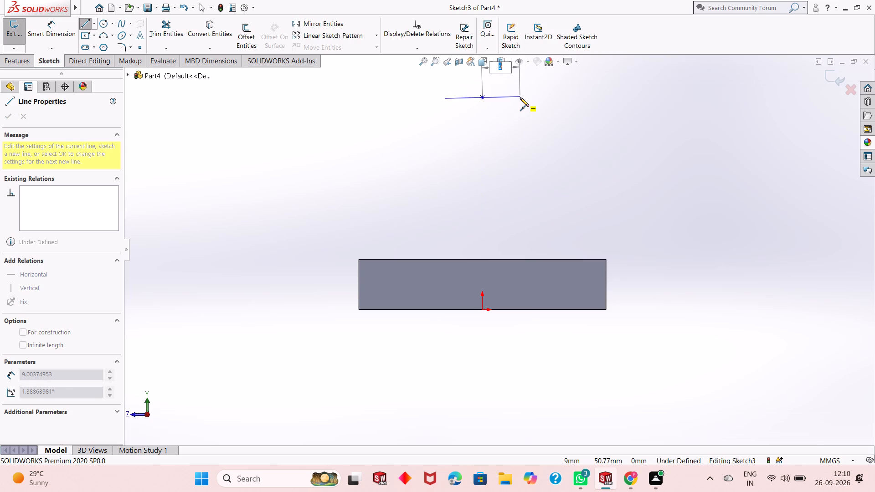
{"action": "type", "text": "20"}
{"action": "key", "text": "Return"}
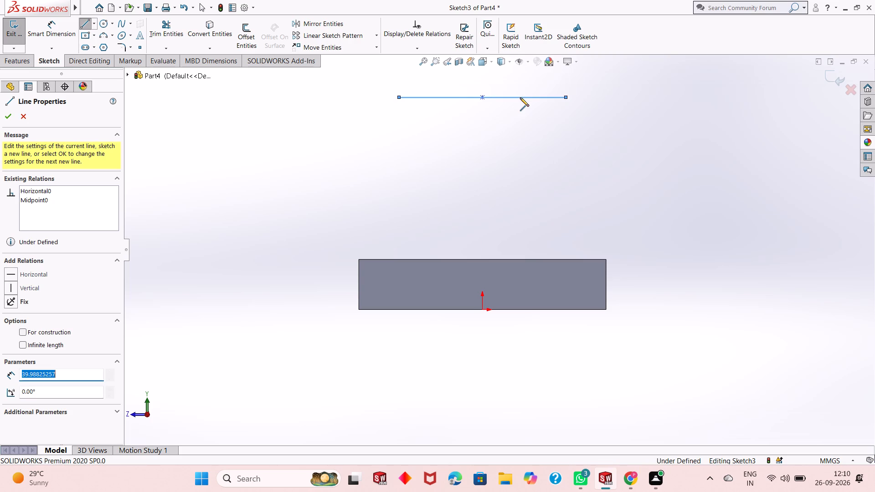
{"action": "key", "text": "Escape"}
{"action": "key", "text": "Escape"}
{"action": "key", "text": "Escape"}
{"action": "key", "text": "Escape"}
{"action": "key", "text": "Escape"}
{"action": "key", "text": "Escape"}
Dimension the length of the horizontal line above the block as 40 mm.
{"action": "left_click", "coordinate": [71, 35]}
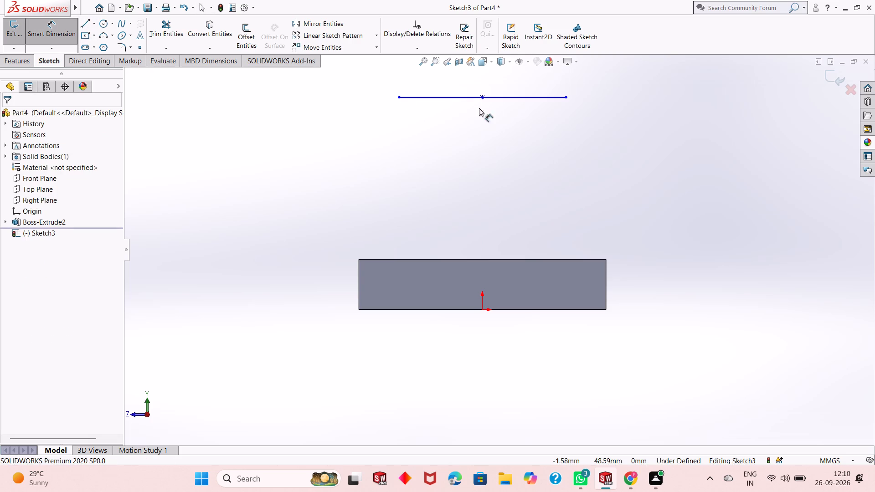
{"action": "left_click", "coordinate": [534, 94]}
{"action": "left_click", "coordinate": [537, 97]}
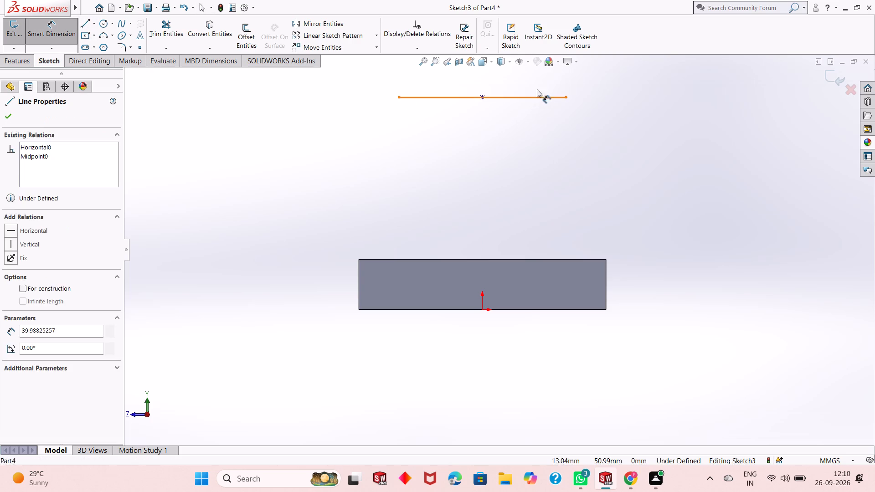
{"action": "left_click", "coordinate": [537, 82]}
{"action": "type", "text": "40"}
{"action": "key", "text": "Return"}
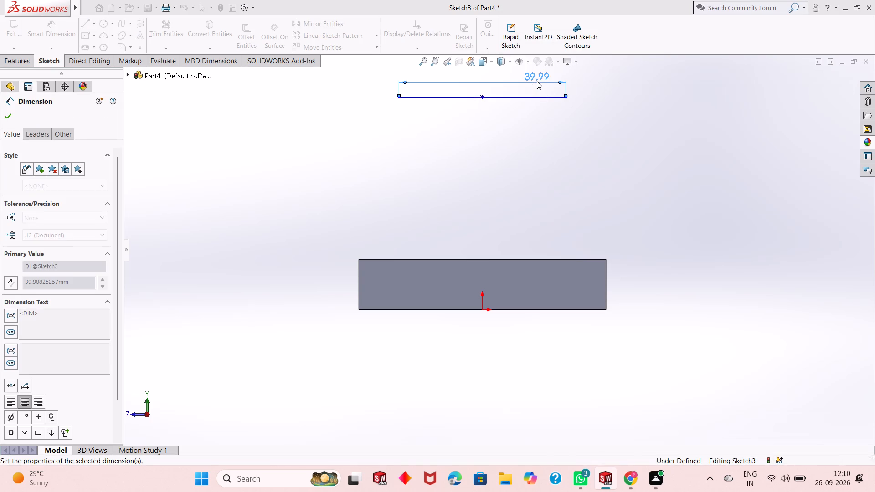
Dimension the horizontal distance from the line's +Z endpoint to the origin as 20 mm.
{"action": "left_click", "coordinate": [399, 100]}
{"action": "left_click", "coordinate": [480, 311]}
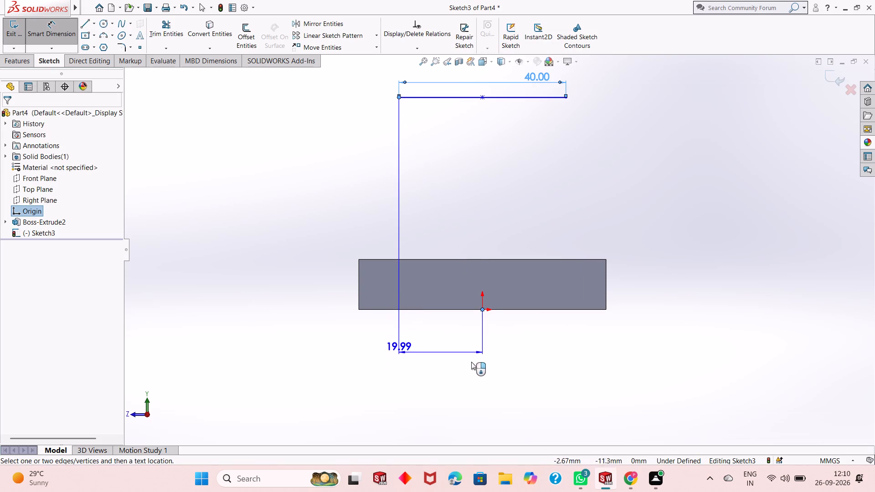
{"action": "left_click", "coordinate": [471, 369]}
{"action": "type", "text": "20"}
{"action": "key", "text": "Return"}
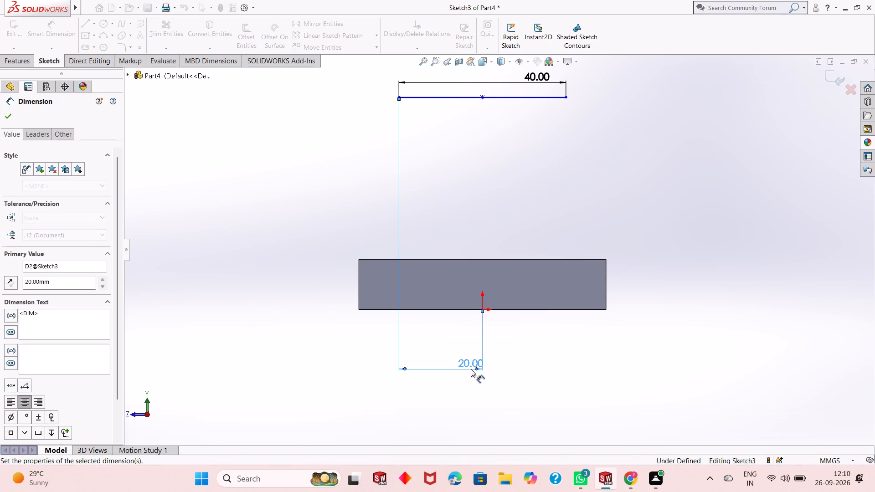
{"action": "right_click", "coordinate": [205, 270]}
{"action": "left_click", "coordinate": [232, 302]}
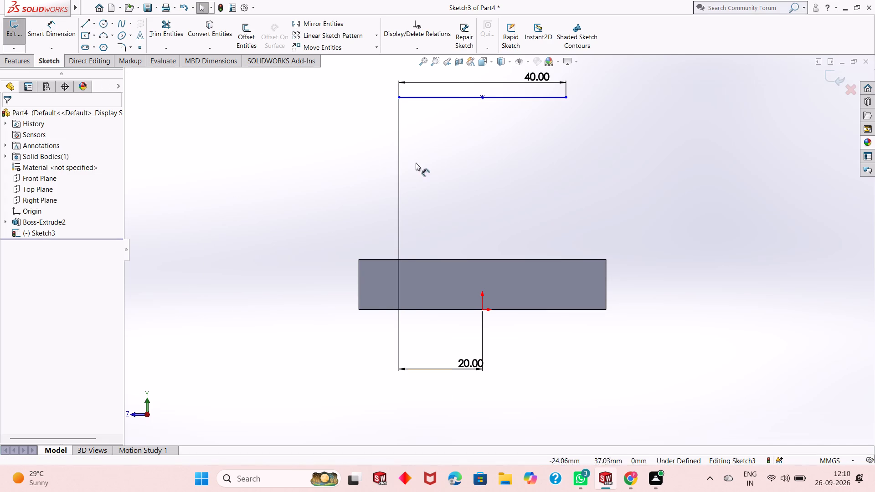
Dimension the height of the horizontal line above the block's bottom edge as 80 mm.
{"action": "scroll", "coordinate": [505, 182], "scroll_direction": "up", "scroll_amount": 1}
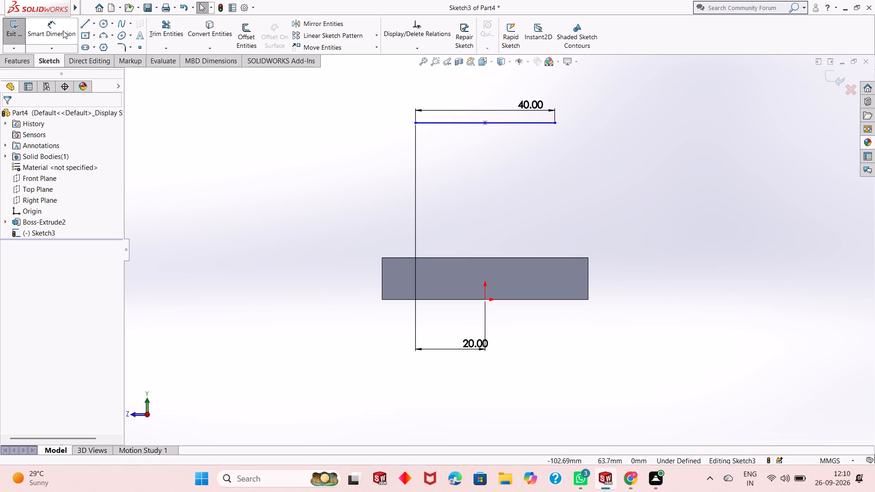
{"action": "left_click", "coordinate": [63, 31]}
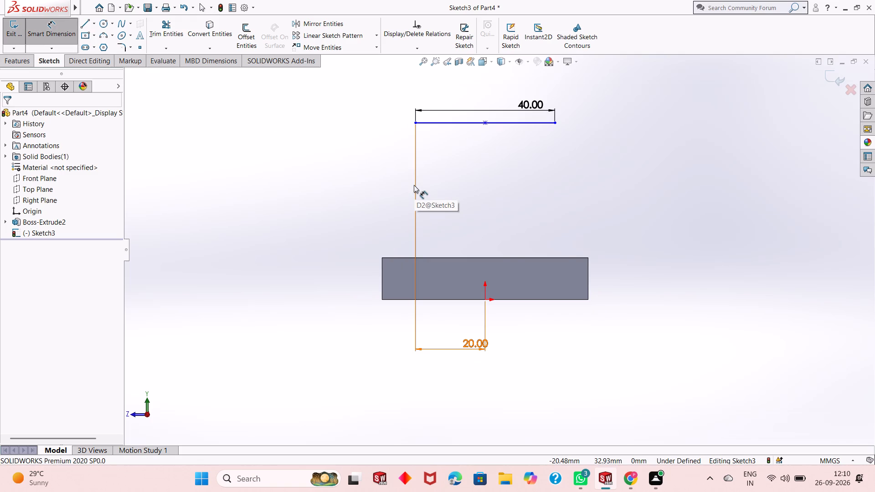
{"action": "left_click", "coordinate": [524, 121]}
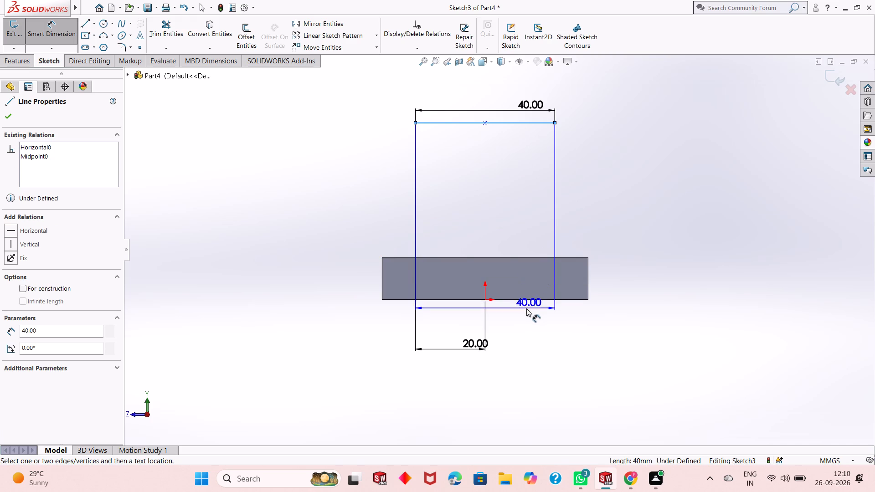
{"action": "left_click", "coordinate": [474, 300]}
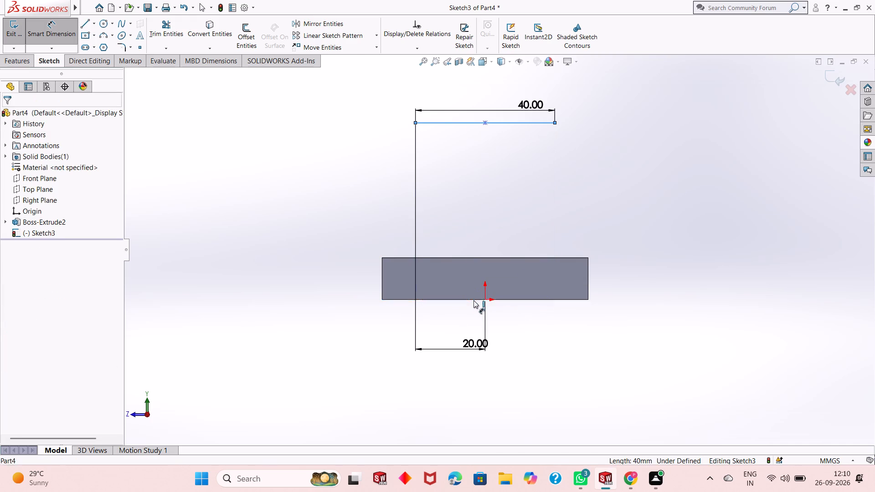
{"action": "left_click", "coordinate": [286, 301]}
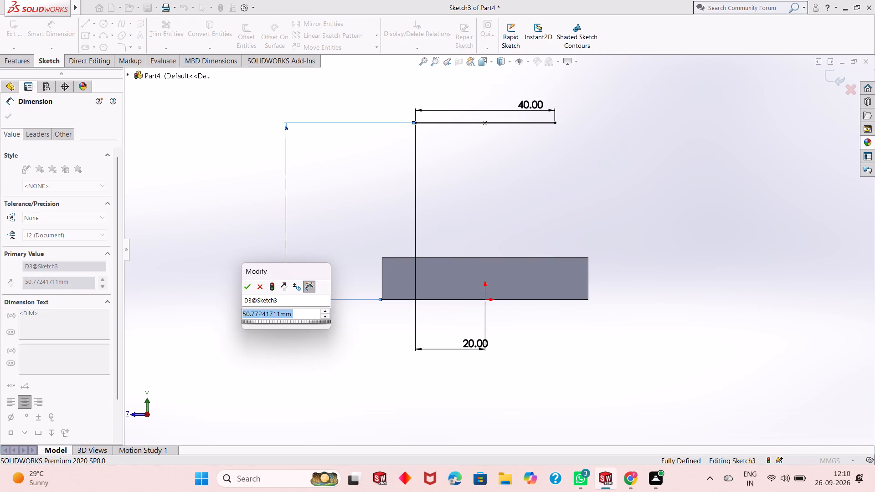
{"action": "type", "text": "80"}
{"action": "key", "text": "Return"}
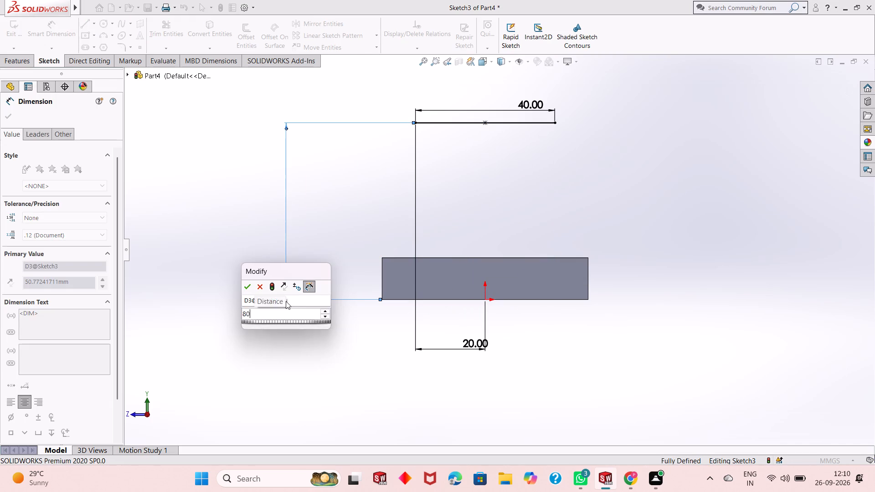
{"action": "scroll", "coordinate": [424, 322], "scroll_direction": "up", "scroll_amount": 5}
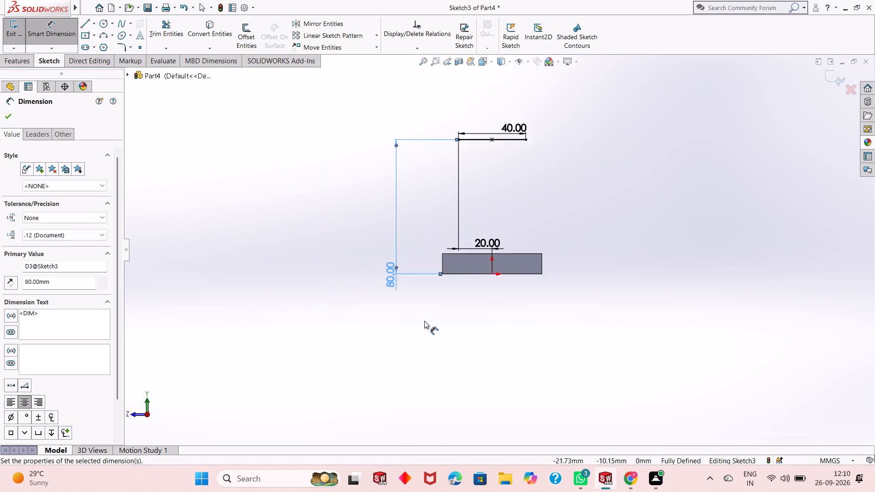
{"action": "scroll", "coordinate": [520, 201], "scroll_direction": "down", "scroll_amount": 2}
{"action": "right_click", "coordinate": [544, 203]}
{"action": "left_click", "coordinate": [573, 235]}
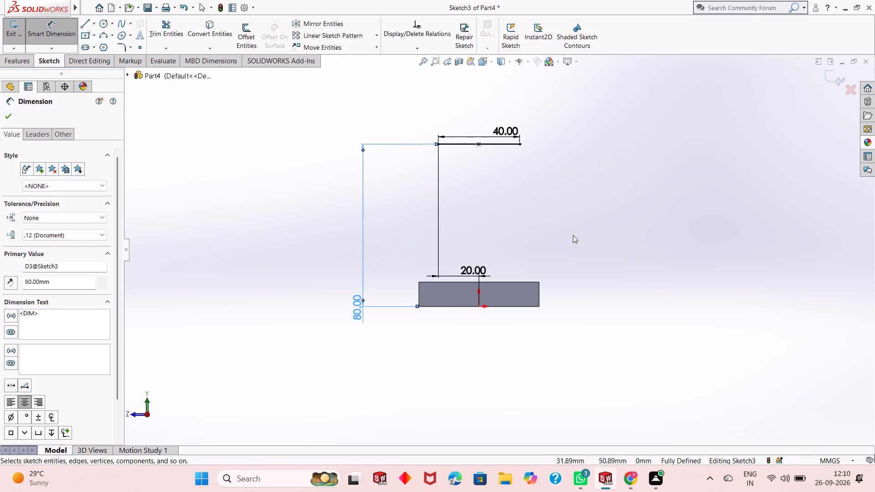
Sketch three connected lines from the 40 mm line's +Z endpoint through the end face's two top corners to its other endpoint, closing a trapezoid.
{"action": "left_click", "coordinate": [84, 26]}
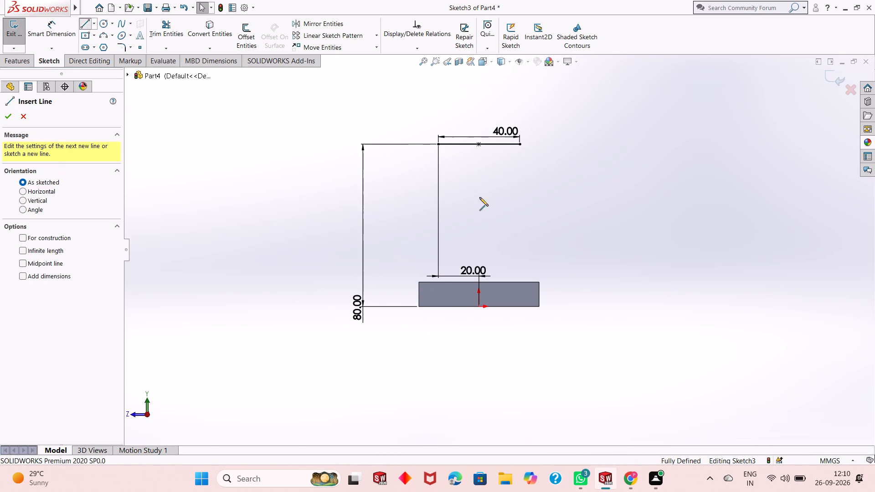
{"action": "left_click", "coordinate": [437, 145]}
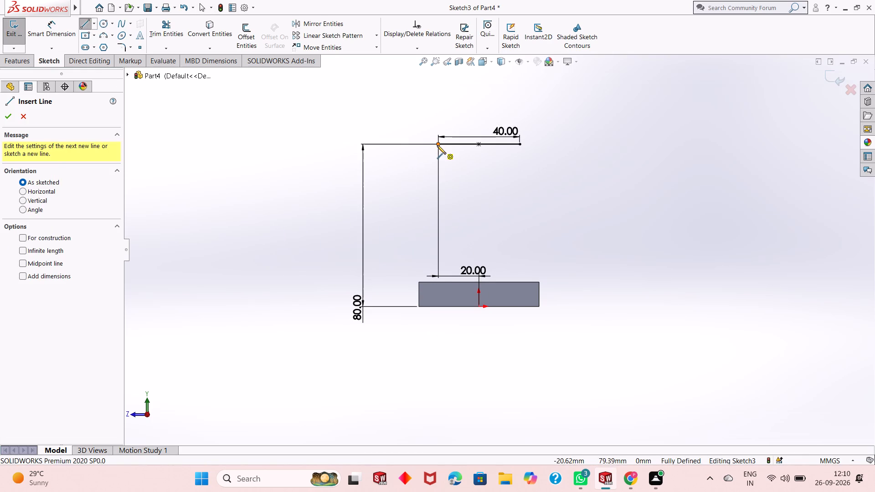
{"action": "left_click", "coordinate": [419, 282]}
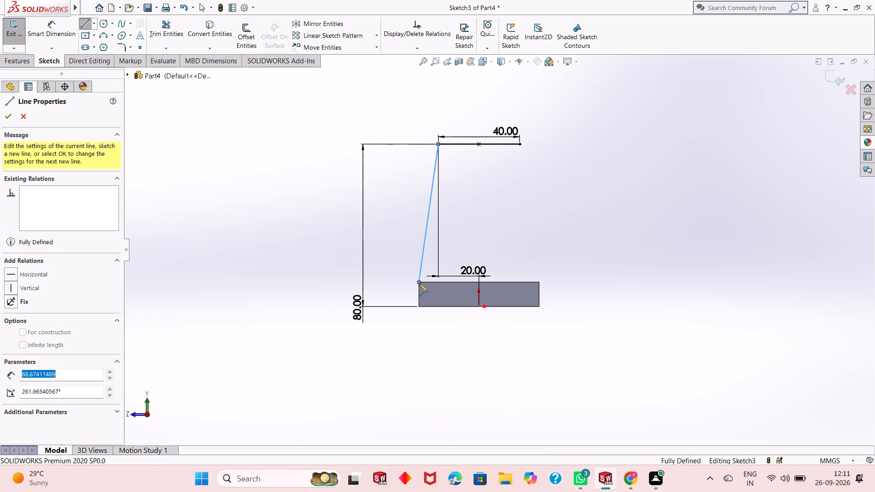
{"action": "left_click", "coordinate": [540, 281]}
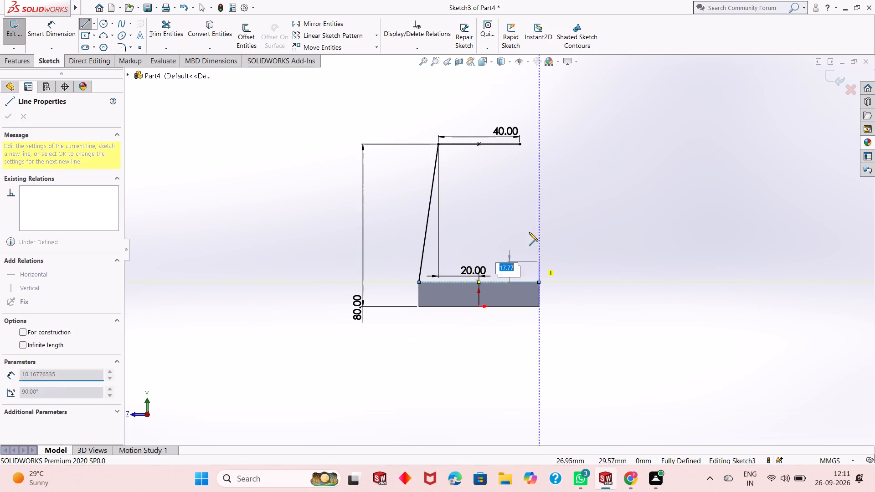
{"action": "left_click", "coordinate": [520, 145]}
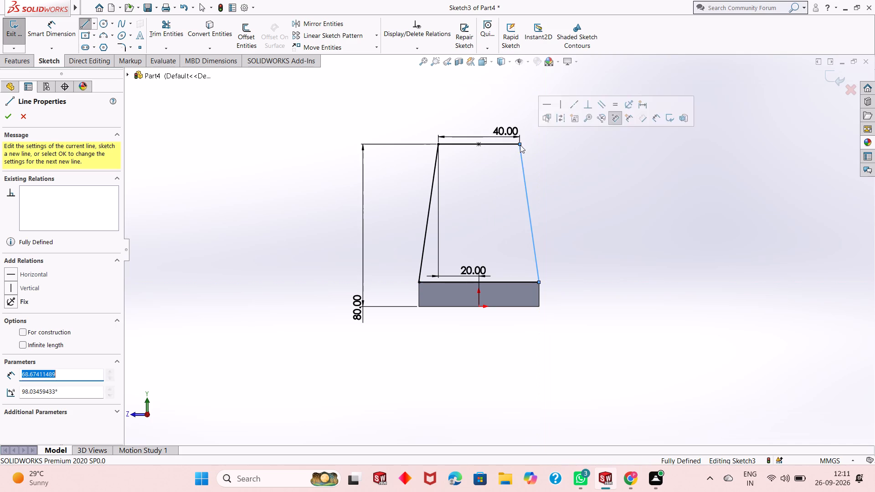
{"action": "right_click", "coordinate": [520, 145]}
{"action": "left_click", "coordinate": [535, 151]}
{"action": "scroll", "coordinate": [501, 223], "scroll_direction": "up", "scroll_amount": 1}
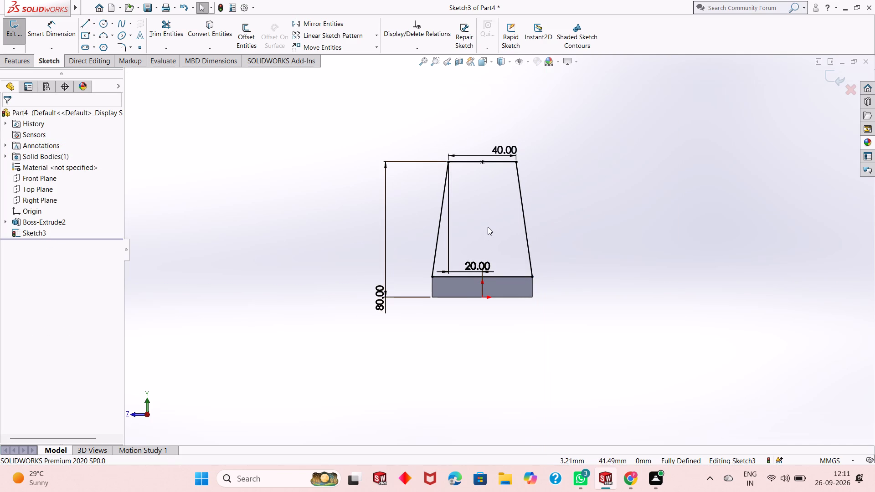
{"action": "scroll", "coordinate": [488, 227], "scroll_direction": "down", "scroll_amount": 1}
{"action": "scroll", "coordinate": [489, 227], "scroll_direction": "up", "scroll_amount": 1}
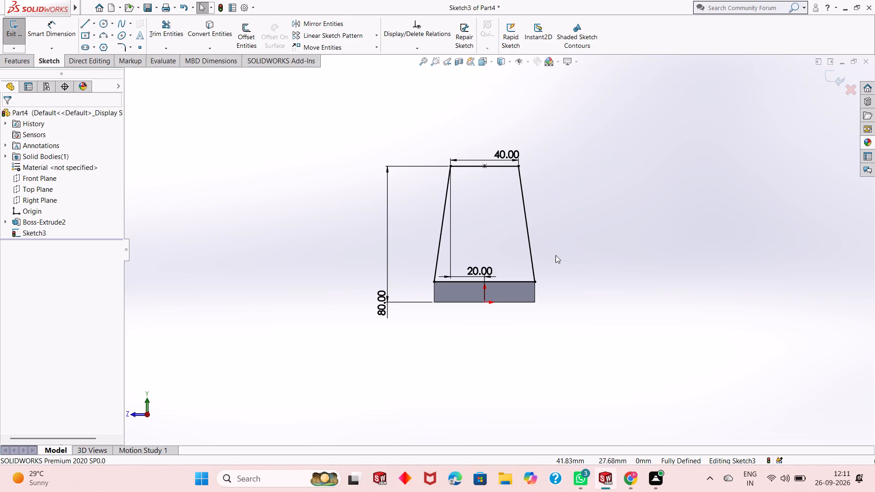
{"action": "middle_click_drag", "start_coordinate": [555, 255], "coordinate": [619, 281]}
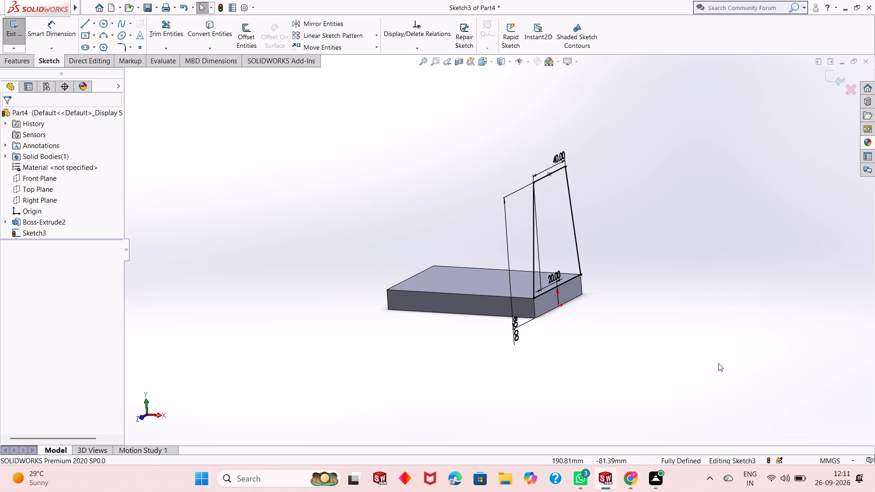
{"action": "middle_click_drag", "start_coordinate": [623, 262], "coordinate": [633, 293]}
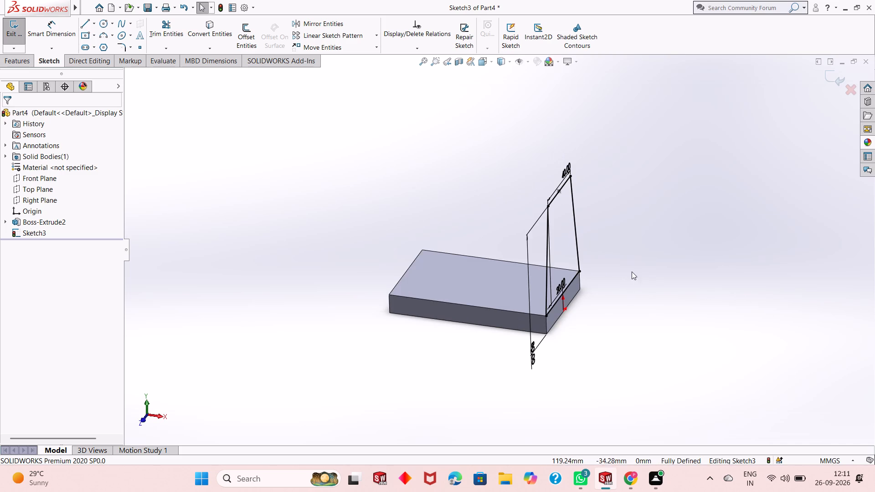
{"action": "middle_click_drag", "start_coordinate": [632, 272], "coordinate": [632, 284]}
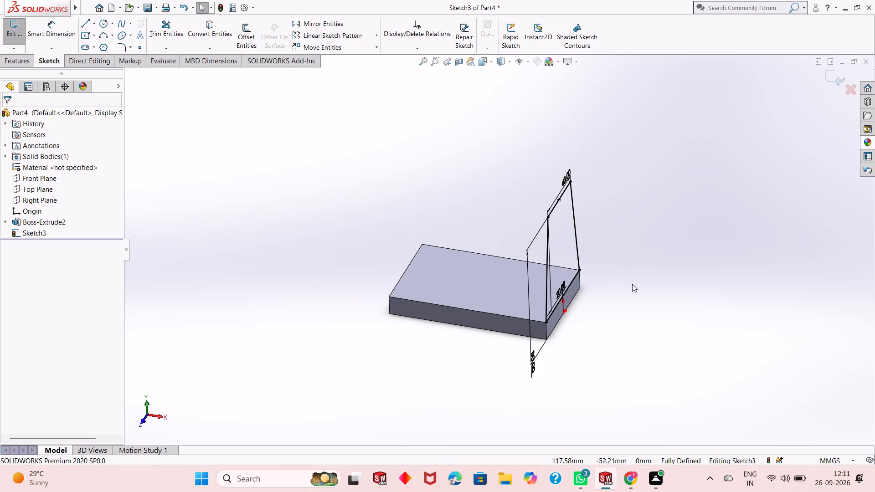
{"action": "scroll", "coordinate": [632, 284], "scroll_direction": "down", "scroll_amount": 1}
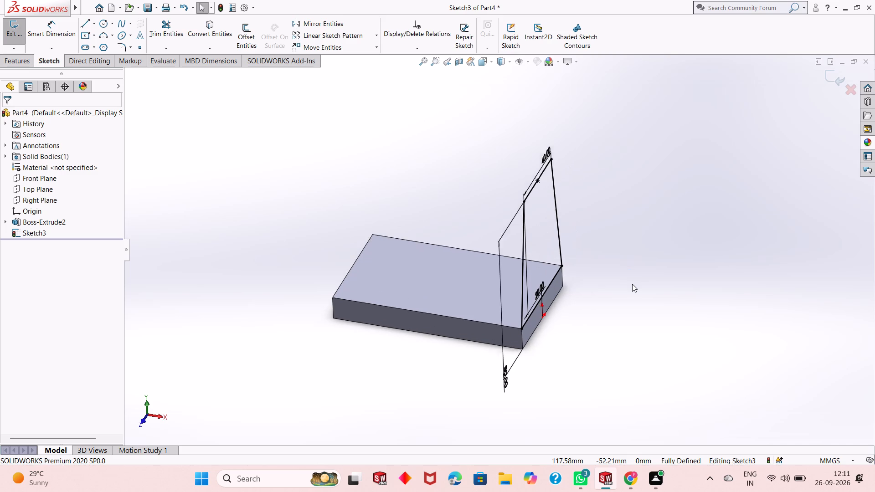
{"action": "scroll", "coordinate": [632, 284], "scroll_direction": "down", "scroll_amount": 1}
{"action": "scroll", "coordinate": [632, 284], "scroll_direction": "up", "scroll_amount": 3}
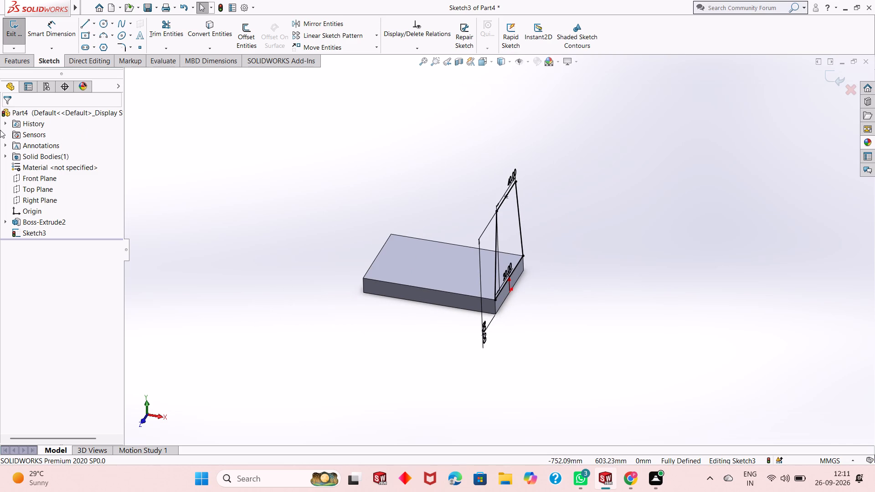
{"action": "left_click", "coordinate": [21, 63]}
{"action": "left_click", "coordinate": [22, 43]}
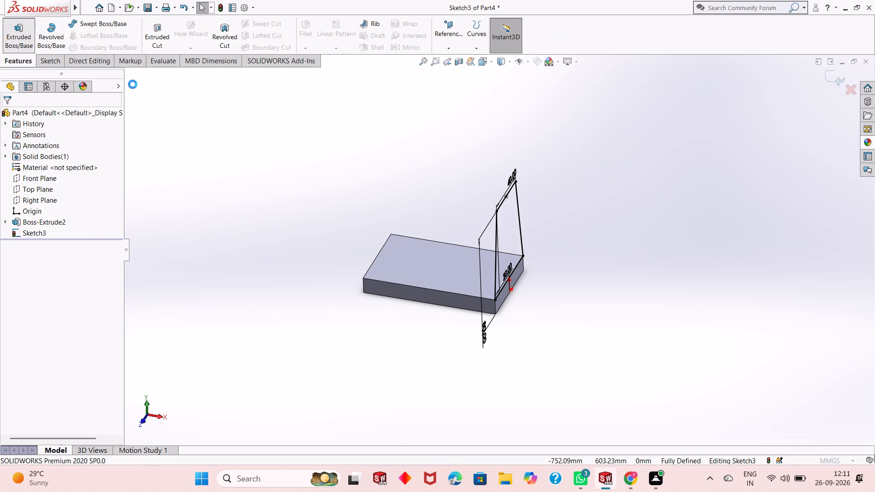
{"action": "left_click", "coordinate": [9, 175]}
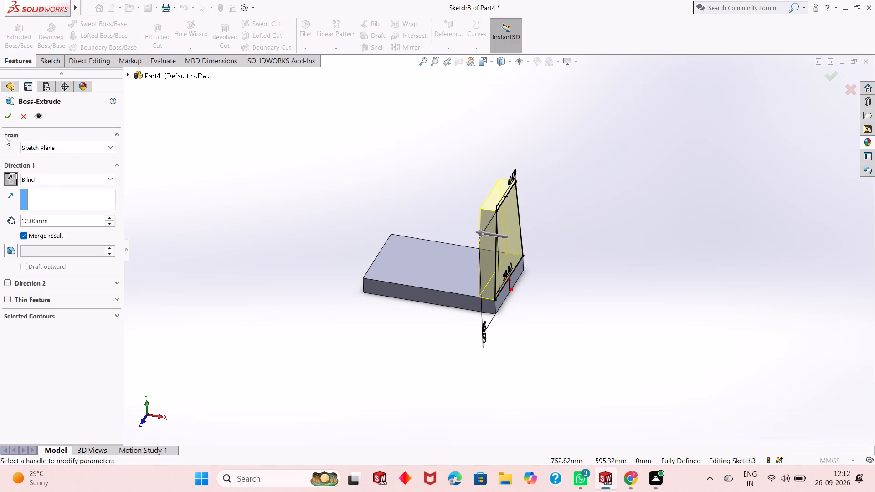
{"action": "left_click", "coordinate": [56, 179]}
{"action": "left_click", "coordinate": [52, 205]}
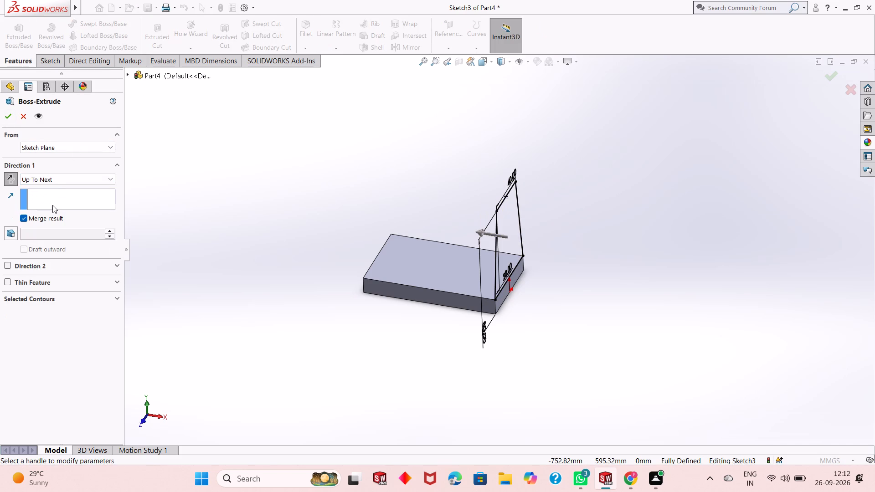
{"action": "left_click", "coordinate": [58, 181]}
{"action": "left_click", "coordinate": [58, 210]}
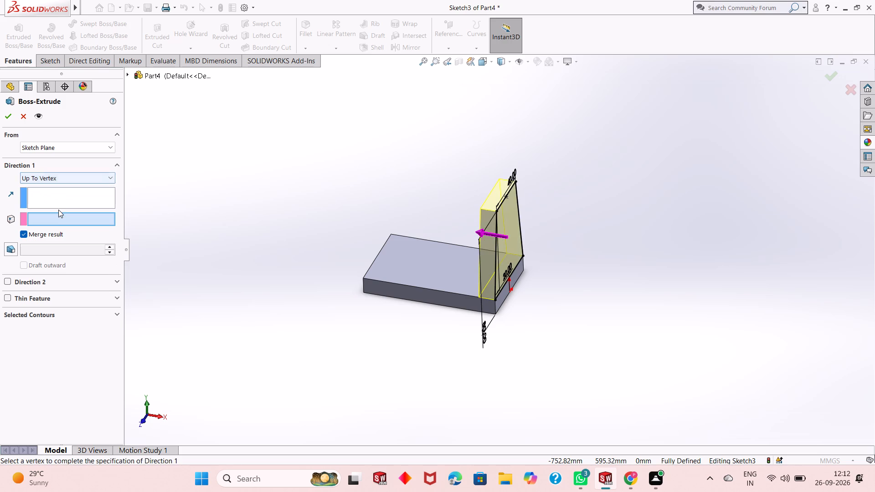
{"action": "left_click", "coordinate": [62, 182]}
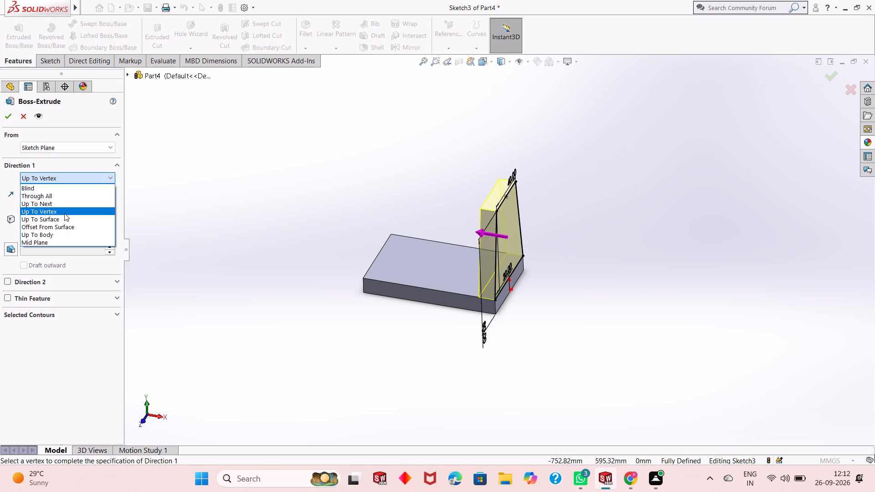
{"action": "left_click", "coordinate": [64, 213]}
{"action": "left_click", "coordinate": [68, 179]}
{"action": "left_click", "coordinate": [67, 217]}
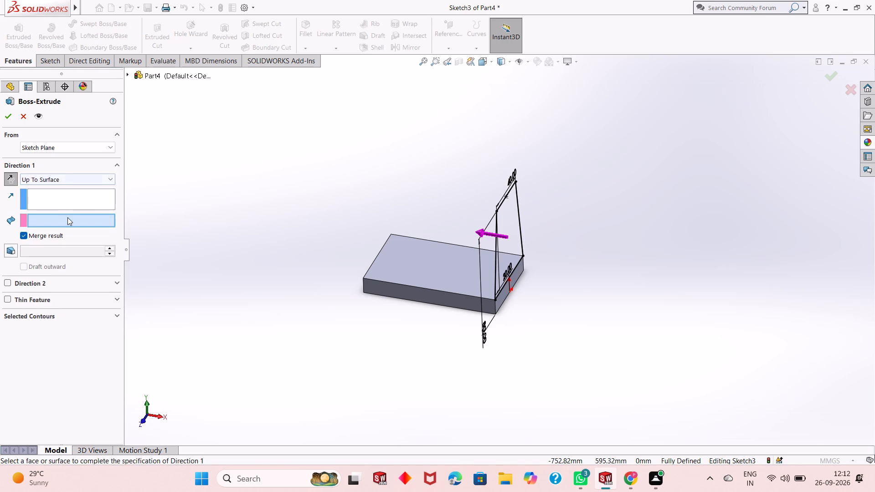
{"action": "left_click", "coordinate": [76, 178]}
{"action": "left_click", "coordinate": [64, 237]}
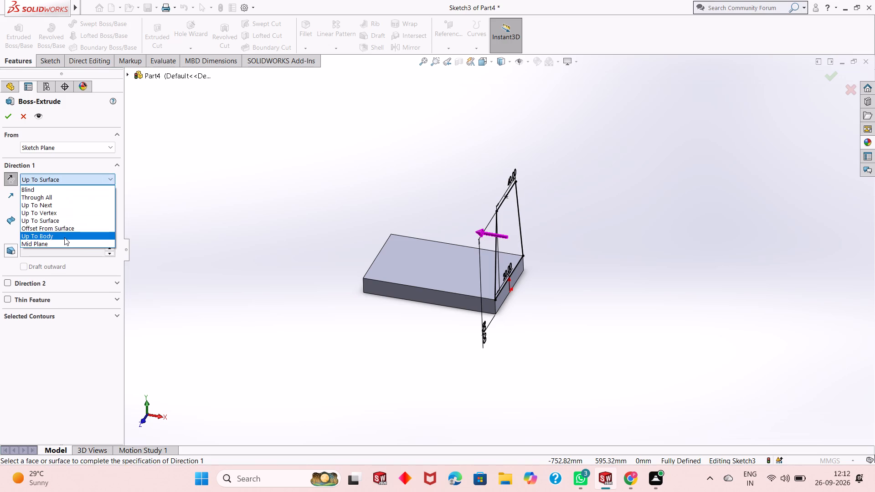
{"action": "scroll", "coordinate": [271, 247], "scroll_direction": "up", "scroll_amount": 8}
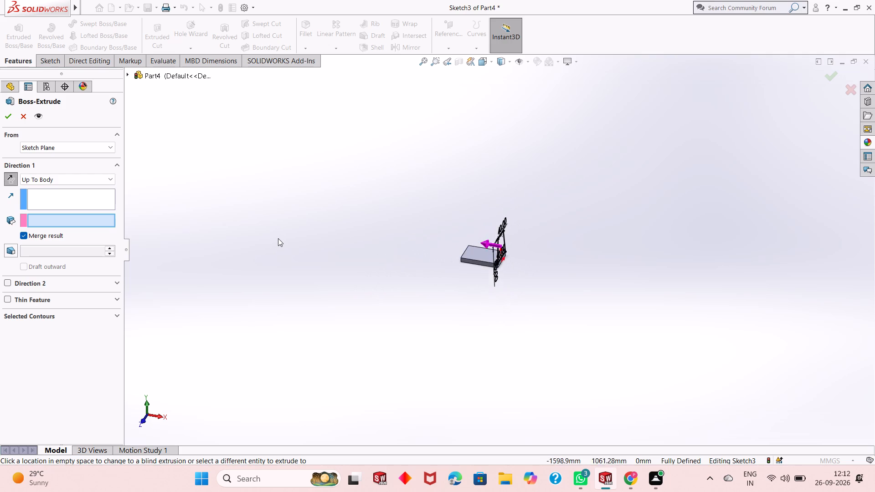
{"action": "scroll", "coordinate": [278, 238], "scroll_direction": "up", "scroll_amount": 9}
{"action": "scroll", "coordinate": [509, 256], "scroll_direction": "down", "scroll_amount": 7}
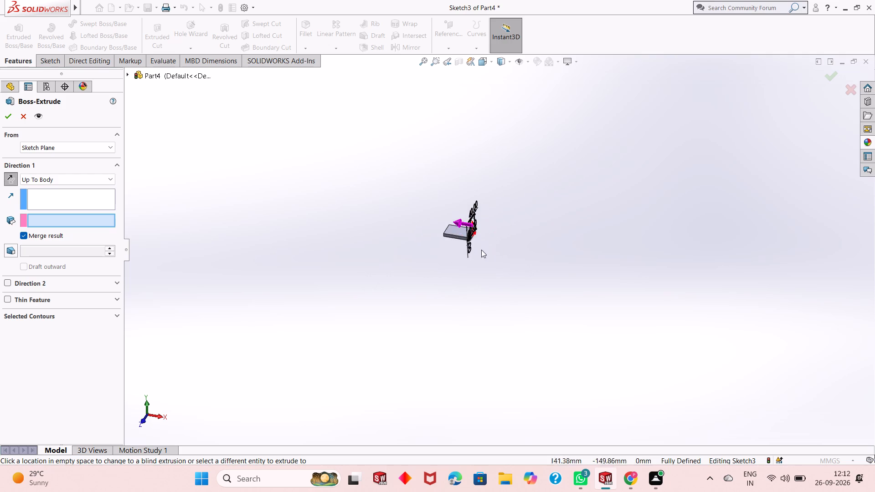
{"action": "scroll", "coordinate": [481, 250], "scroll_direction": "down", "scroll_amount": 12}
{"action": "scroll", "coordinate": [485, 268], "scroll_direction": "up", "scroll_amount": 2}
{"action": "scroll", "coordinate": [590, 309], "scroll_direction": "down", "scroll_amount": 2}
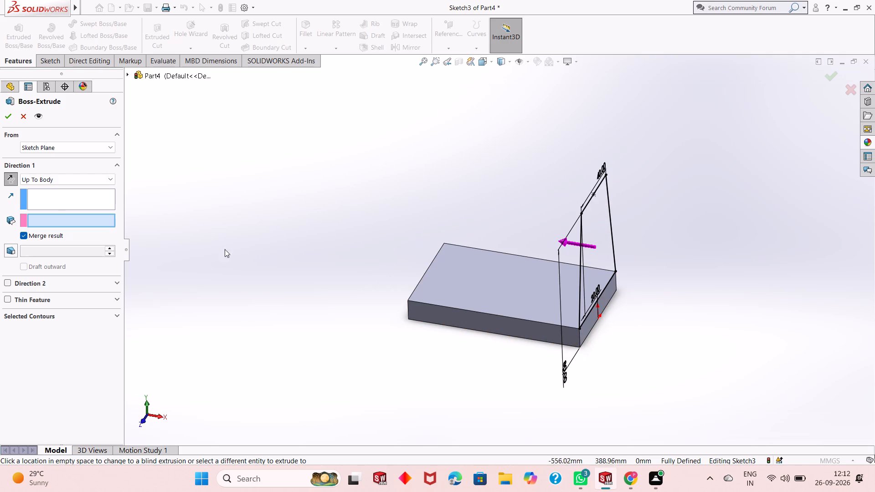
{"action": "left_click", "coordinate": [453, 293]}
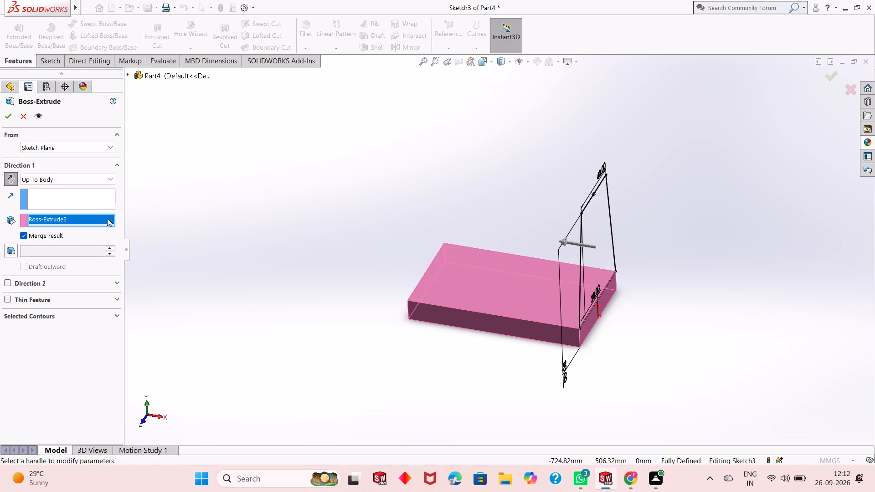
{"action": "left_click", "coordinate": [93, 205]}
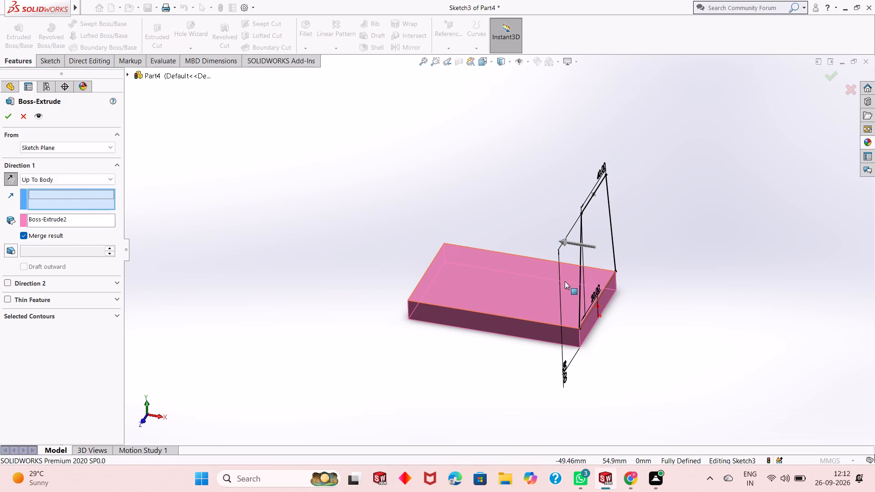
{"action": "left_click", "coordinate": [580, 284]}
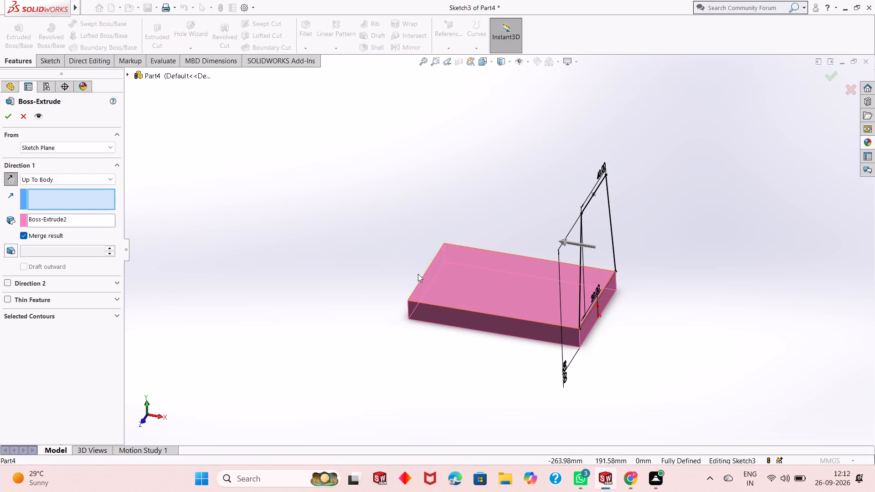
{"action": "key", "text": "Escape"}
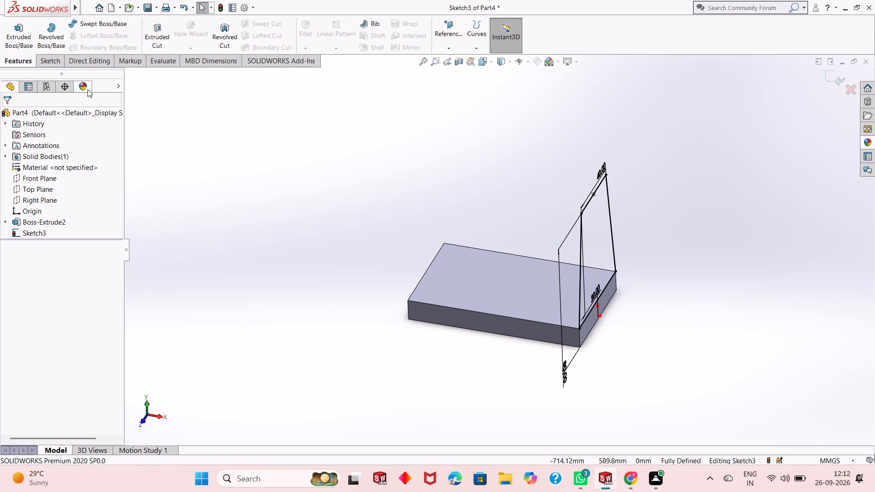
Extrude the trapezoid sketch 98 mm in the reversed direction, over the base block, with the result merged.
{"action": "left_click", "coordinate": [23, 41]}
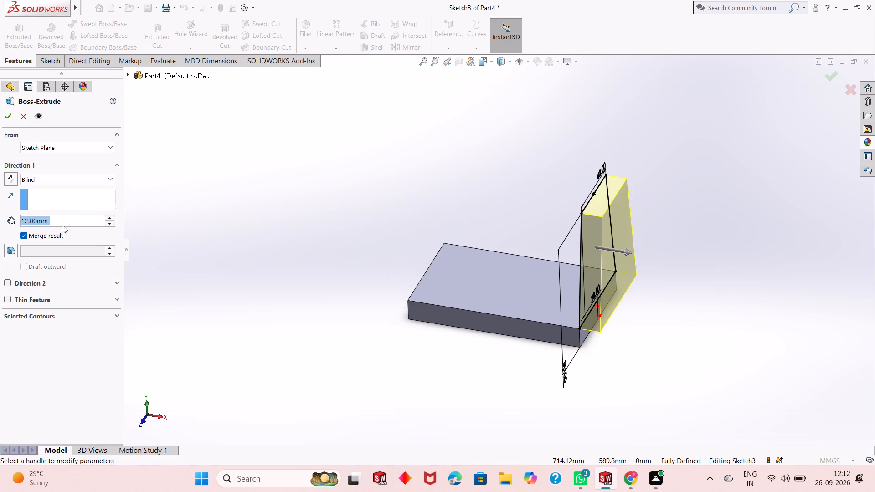
{"action": "left_click", "coordinate": [14, 186]}
{"action": "left_click", "coordinate": [13, 180]}
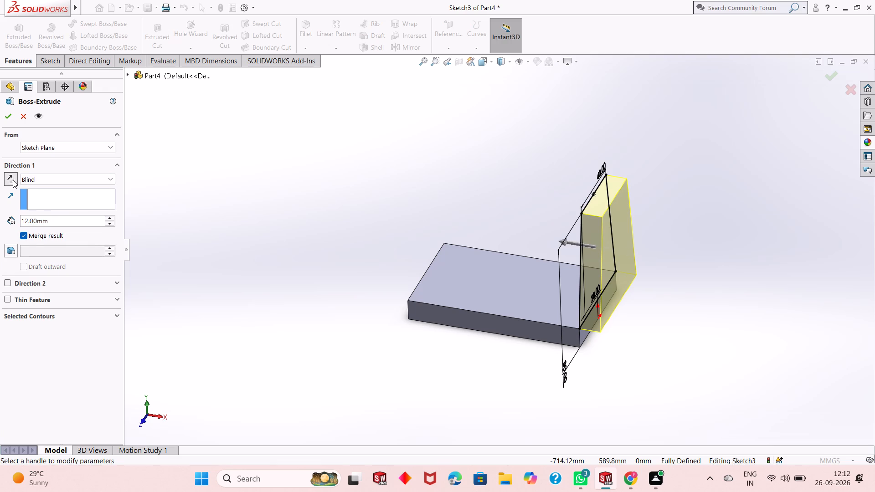
{"action": "double_click", "coordinate": [73, 221]}
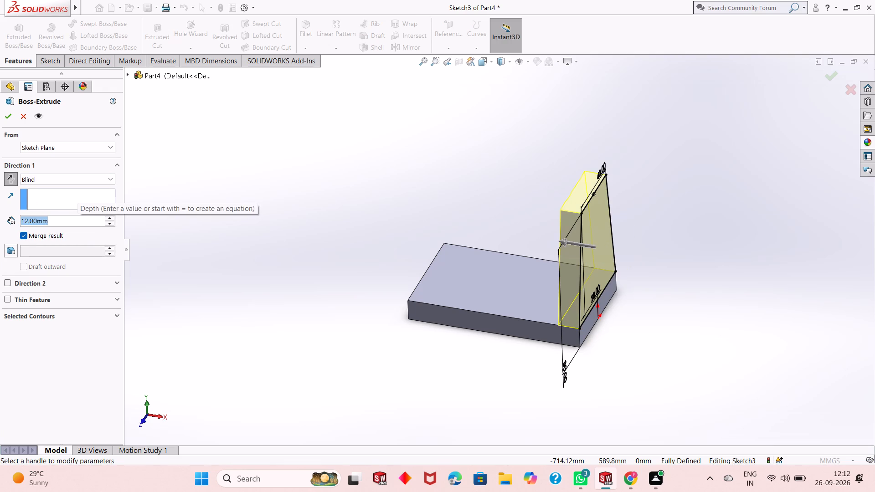
{"action": "type", "text": "98"}
{"action": "key", "text": "Return"}
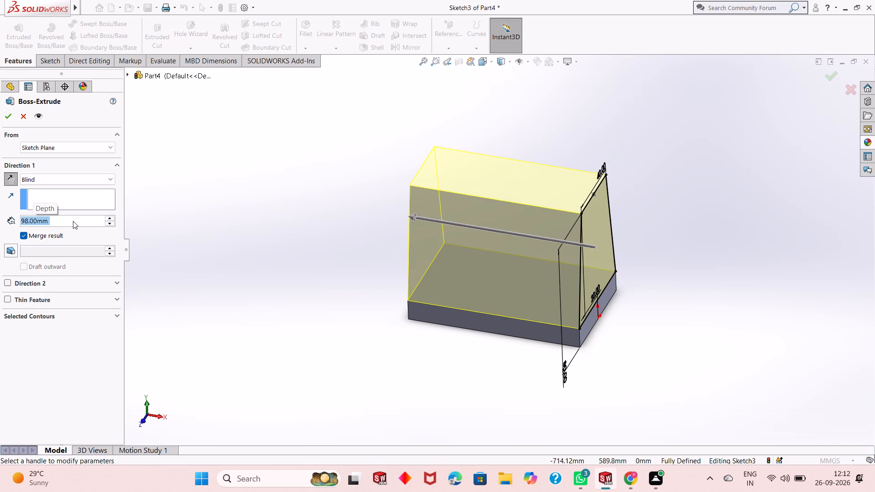
{"action": "left_click", "coordinate": [3, 120]}
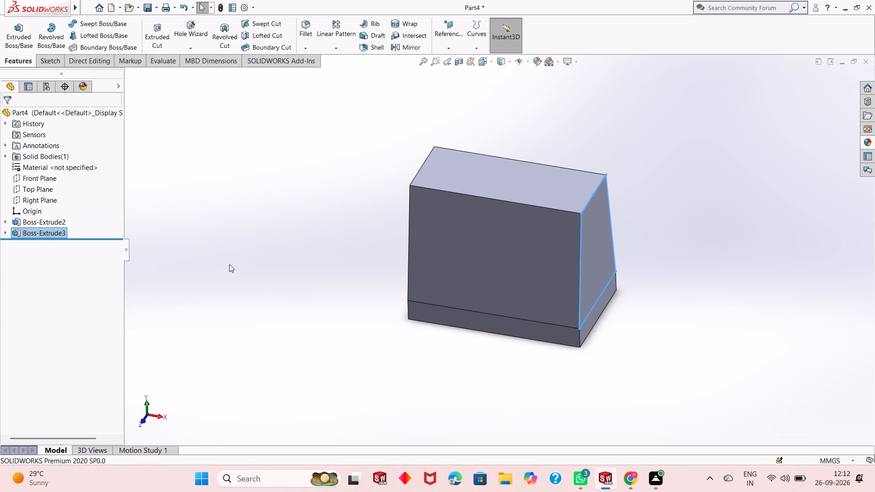
{"action": "key", "text": "Escape"}
On the trapezoidal end face, start a sketch and draw a circle about 25.5 mm in diameter, centred about 35 mm directly above the origin.
{"action": "middle_click_drag", "start_coordinate": [464, 307], "coordinate": [466, 274]}
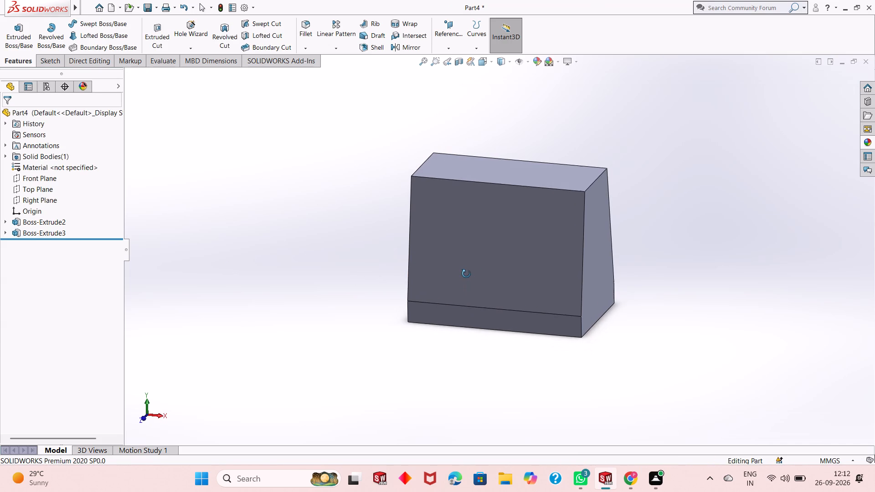
{"action": "middle_click_drag", "start_coordinate": [466, 274], "coordinate": [411, 256]}
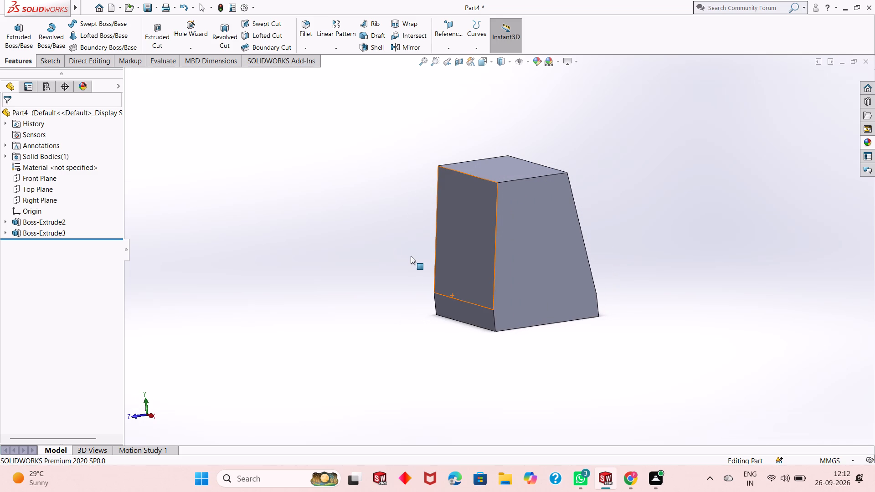
{"action": "scroll", "coordinate": [408, 251], "scroll_direction": "down", "scroll_amount": 1}
{"action": "scroll", "coordinate": [408, 251], "scroll_direction": "up", "scroll_amount": 1}
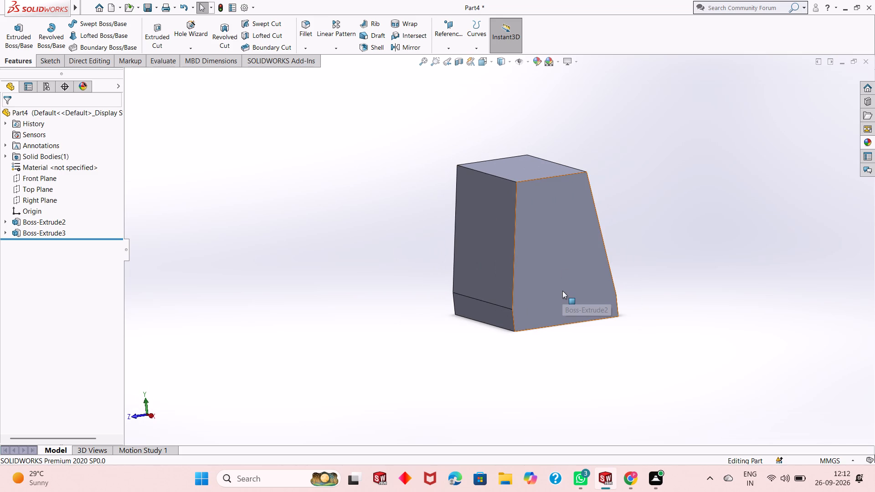
{"action": "left_click", "coordinate": [559, 258]}
{"action": "left_click", "coordinate": [596, 232]}
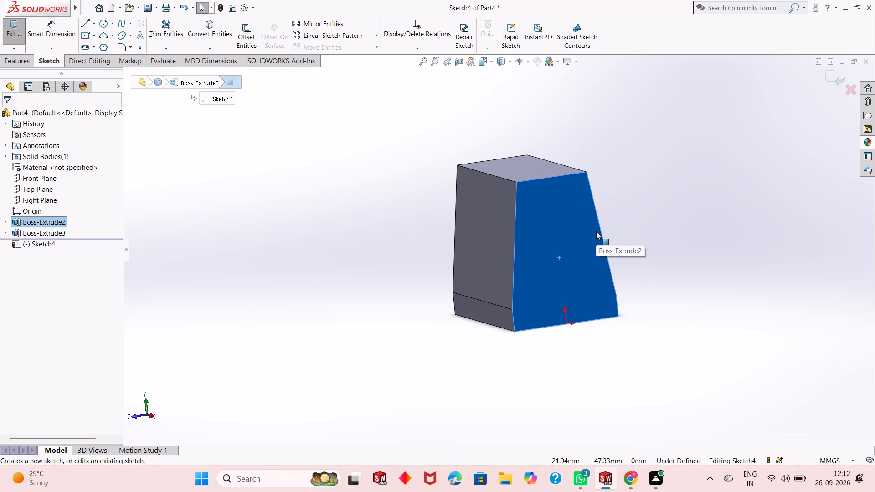
{"action": "key", "text": "ctrl+8"}
{"action": "key", "text": "Escape"}
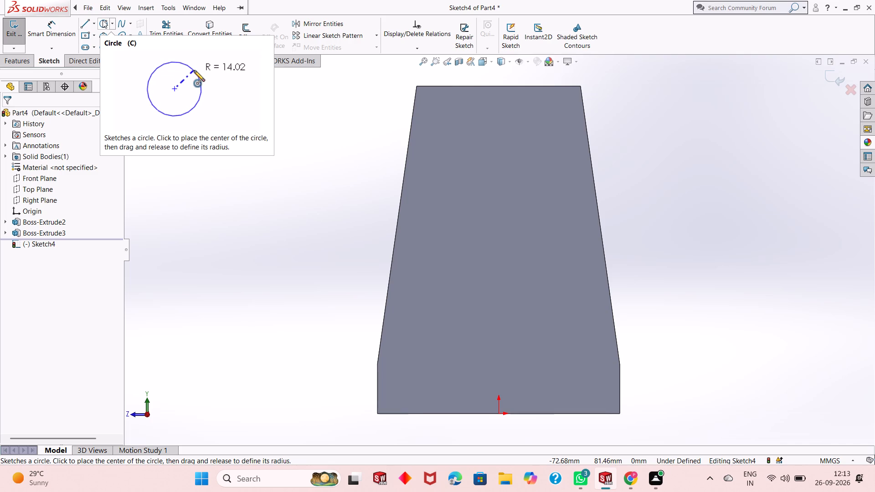
{"action": "left_click", "coordinate": [103, 20]}
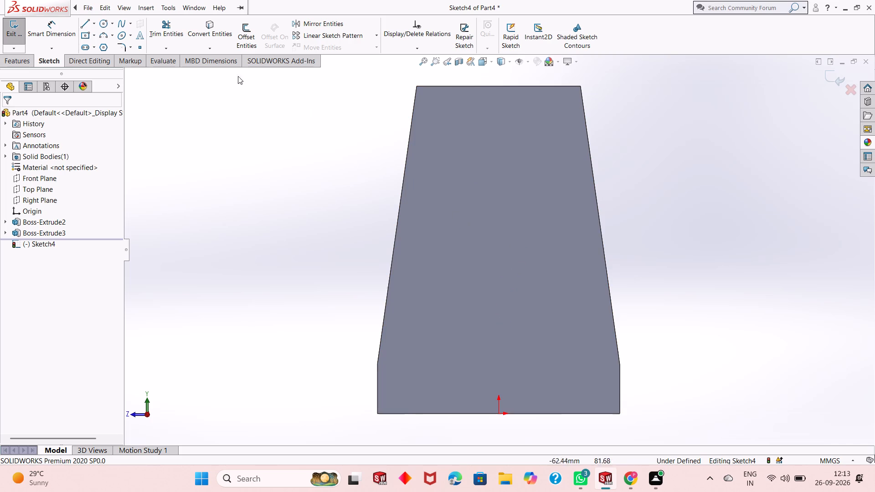
{"action": "left_click", "coordinate": [101, 19]}
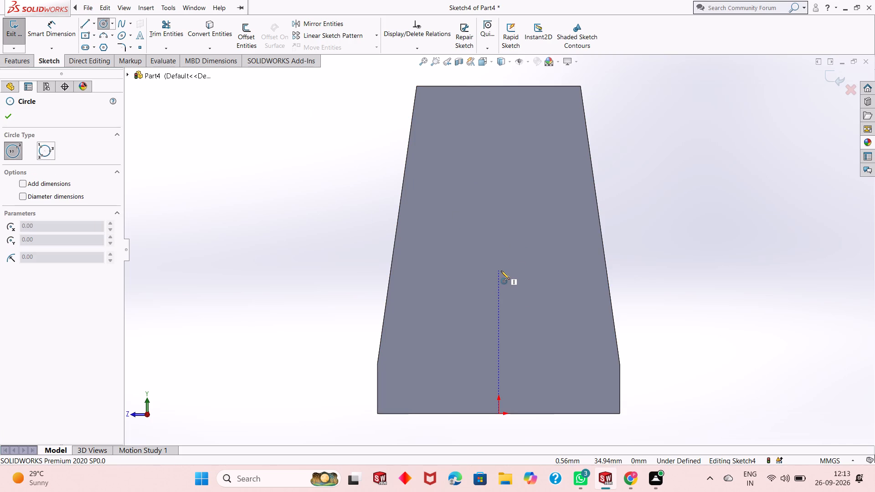
{"action": "left_click", "coordinate": [501, 271]}
{"action": "left_click", "coordinate": [520, 318]}
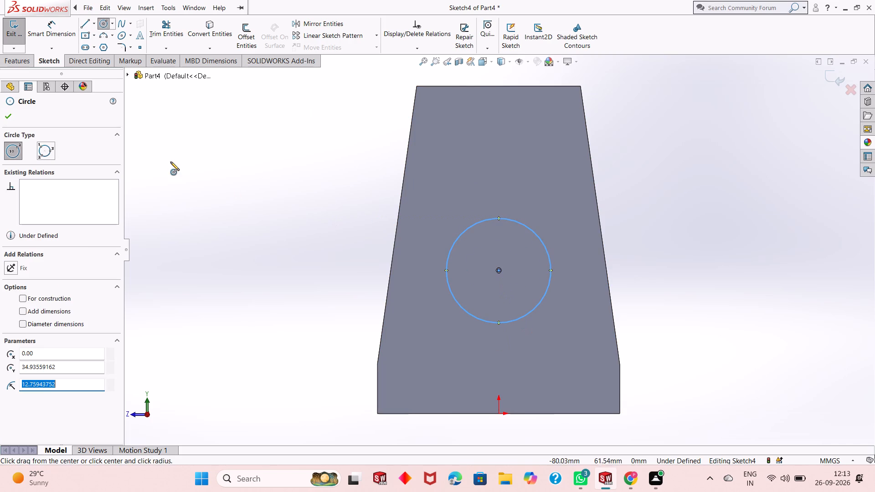
{"action": "right_click", "coordinate": [170, 162]}
{"action": "left_click", "coordinate": [204, 166]}
Dimension the circle's diameter as 28 mm.
{"action": "left_click", "coordinate": [69, 33]}
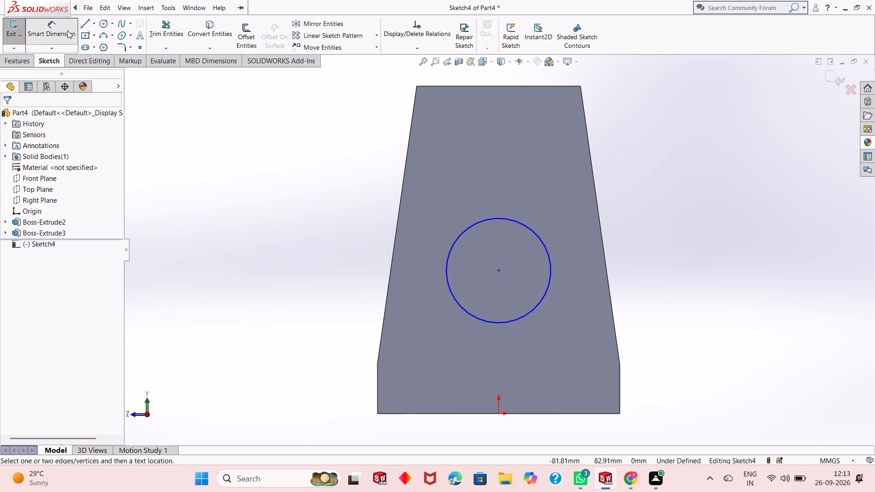
{"action": "left_click", "coordinate": [477, 316]}
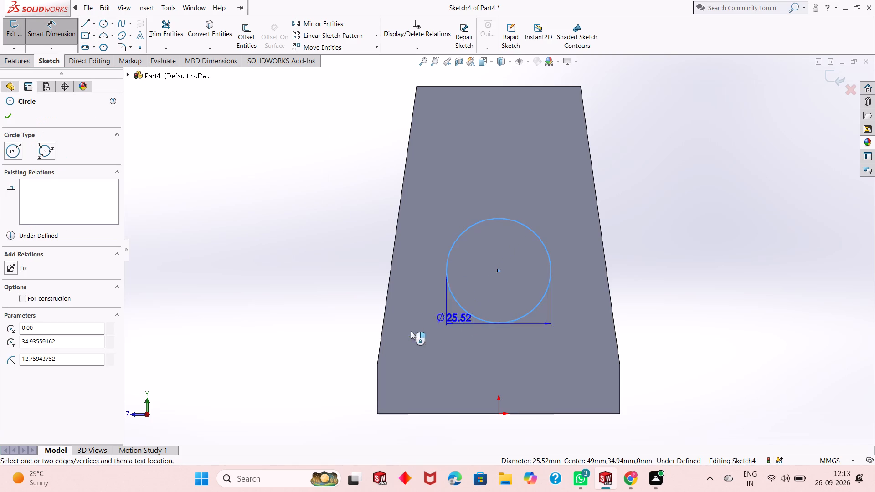
{"action": "left_click", "coordinate": [298, 389]}
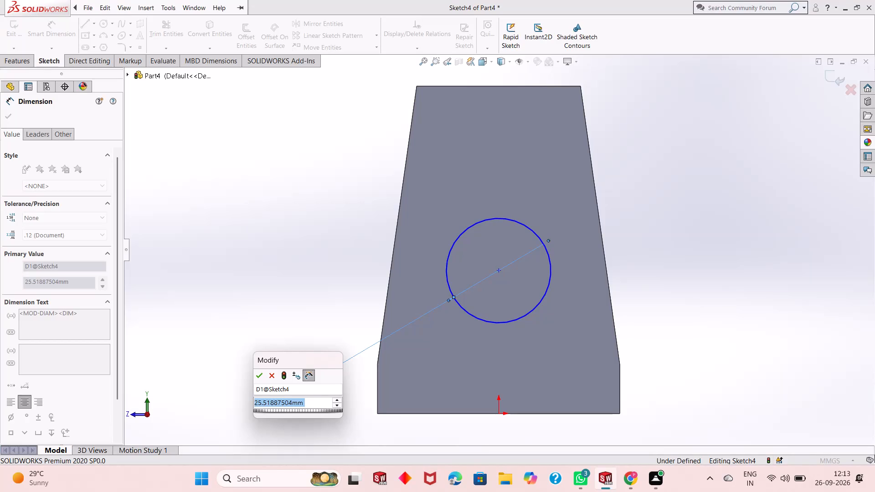
{"action": "type", "text": "14+14"}
{"action": "key", "text": "Return"}
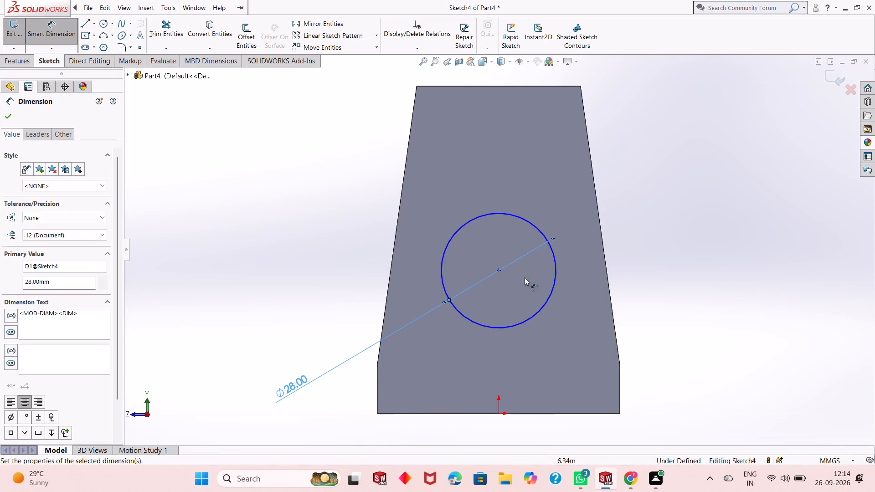
Dimension the vertical distance from the circle's centre to the origin as 28 mm.
{"action": "left_click", "coordinate": [498, 270]}
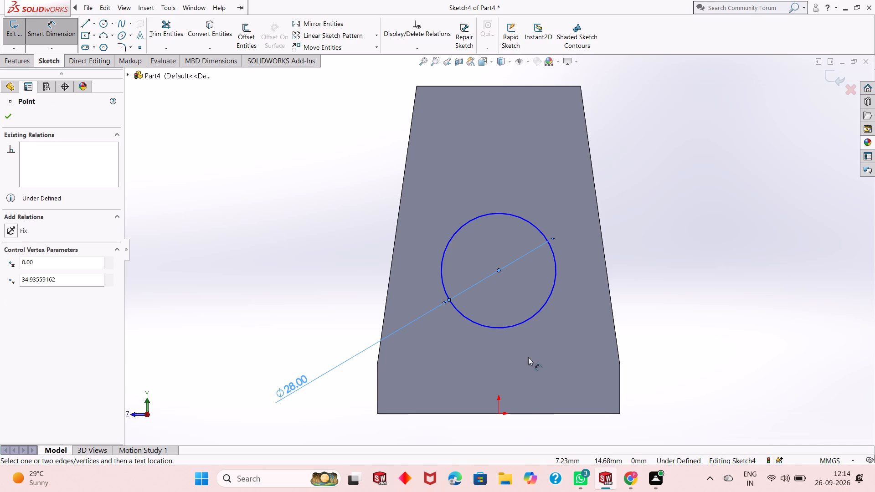
{"action": "left_click", "coordinate": [499, 413]}
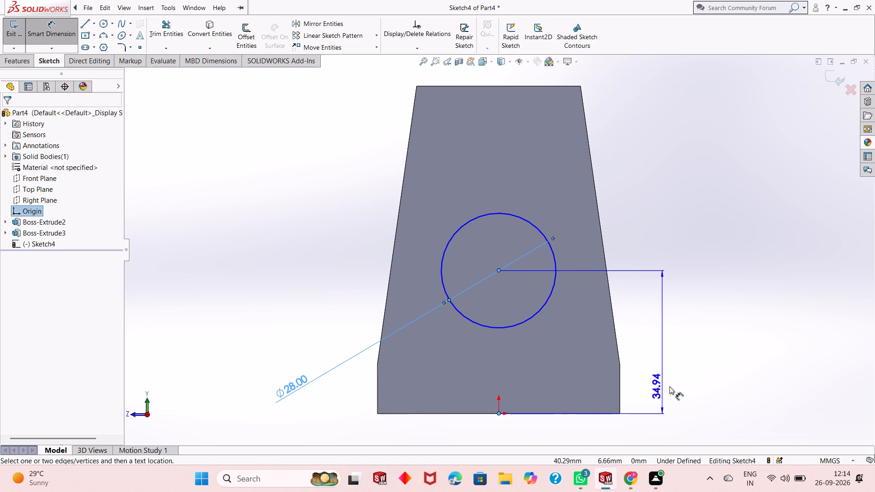
{"action": "left_click", "coordinate": [684, 385]}
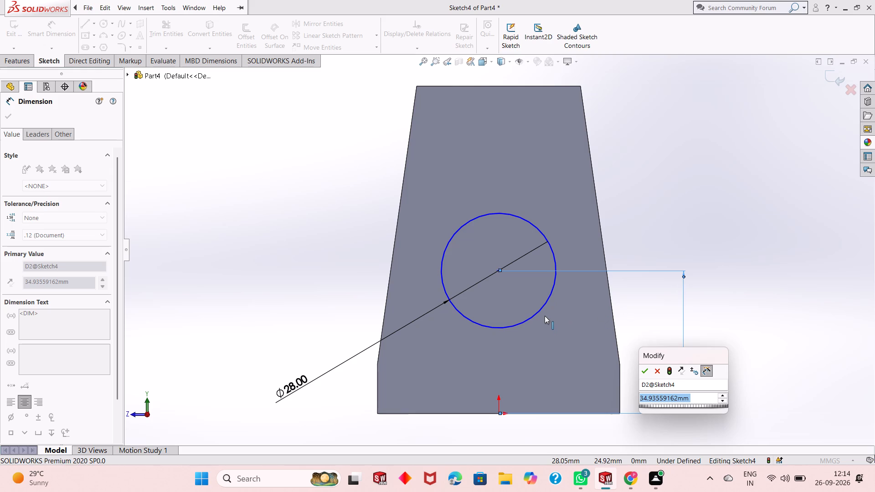
{"action": "scroll", "coordinate": [545, 314], "scroll_direction": "up", "scroll_amount": 4}
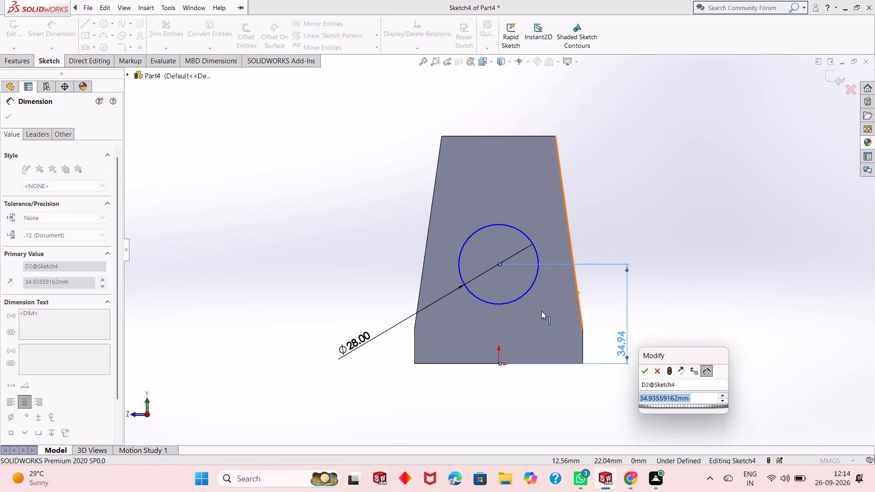
{"action": "scroll", "coordinate": [520, 302], "scroll_direction": "down", "scroll_amount": 1}
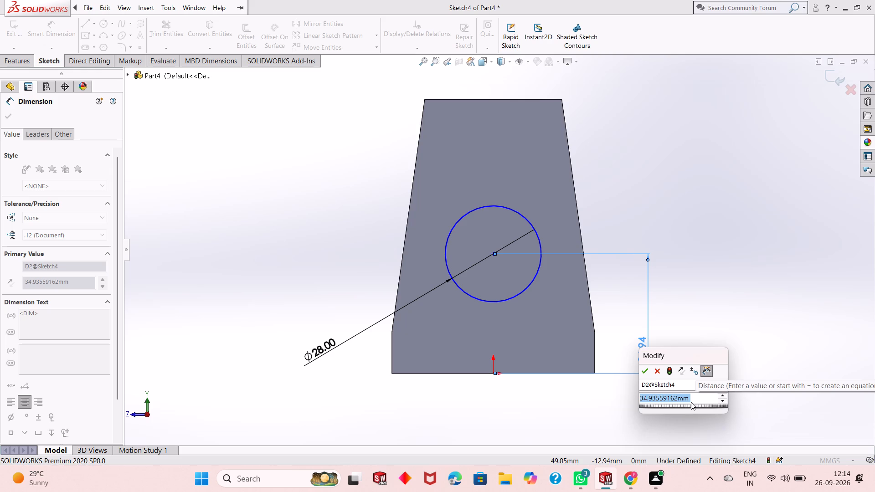
{"action": "type", "text": "14+14"}
{"action": "key", "text": "Return"}
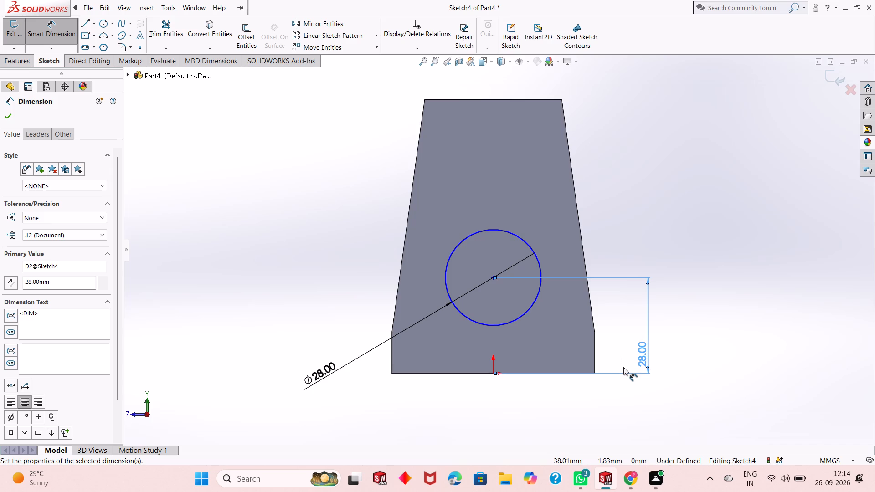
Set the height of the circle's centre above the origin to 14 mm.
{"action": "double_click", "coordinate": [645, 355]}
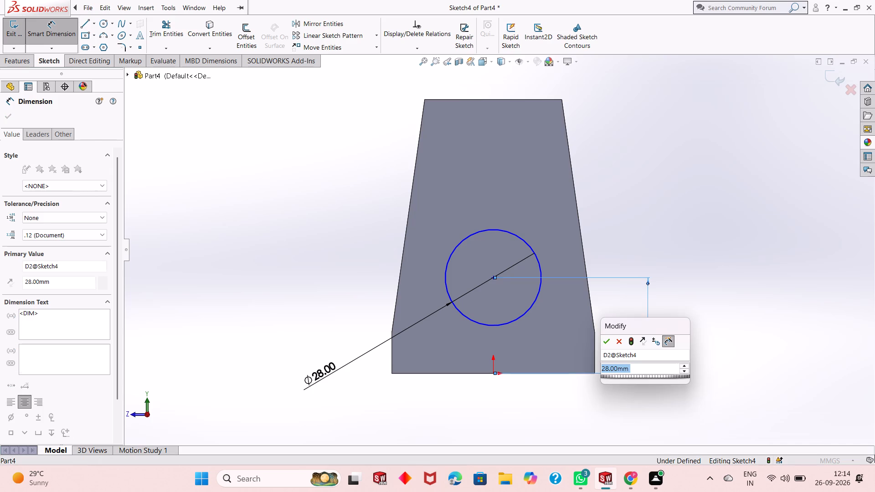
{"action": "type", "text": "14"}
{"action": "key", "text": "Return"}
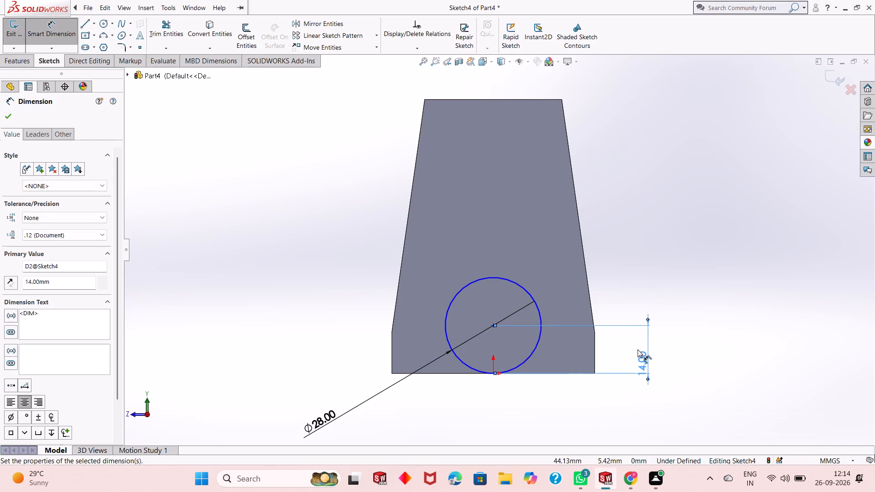
Set the height of the circle's centre above the origin to 12 mm.
{"action": "middle_click_drag", "start_coordinate": [629, 347], "coordinate": [642, 343]}
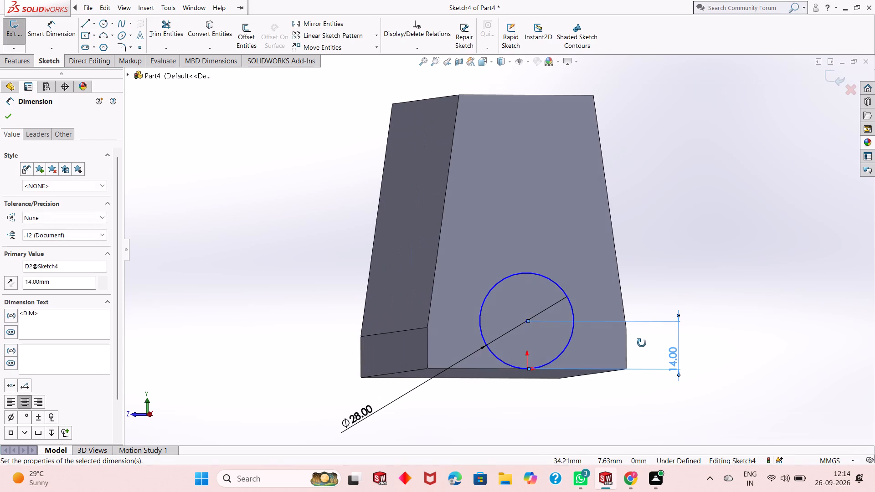
{"action": "middle_click_drag", "start_coordinate": [642, 343], "coordinate": [643, 345]}
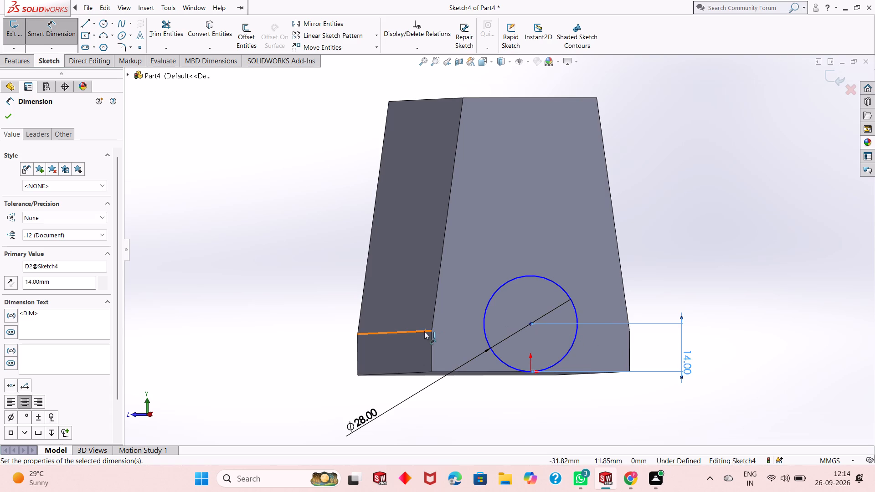
{"action": "middle_click_drag", "start_coordinate": [510, 329], "coordinate": [500, 335]}
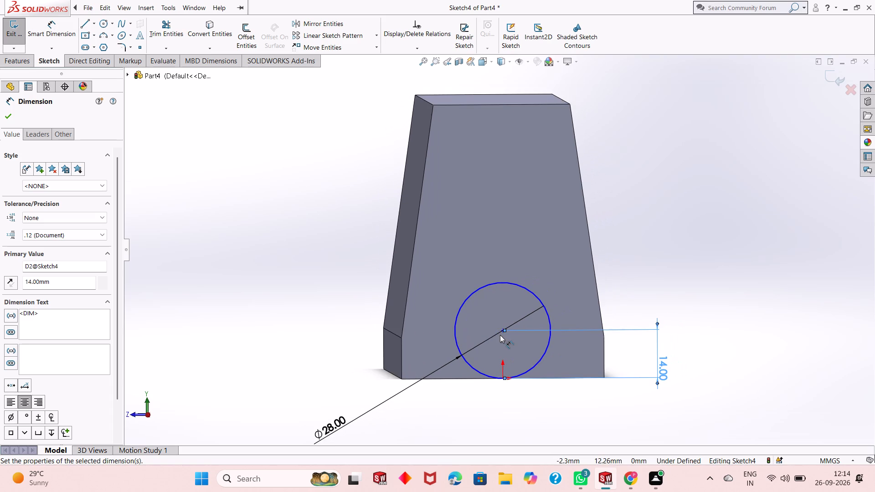
{"action": "middle_click_drag", "start_coordinate": [499, 336], "coordinate": [507, 327]}
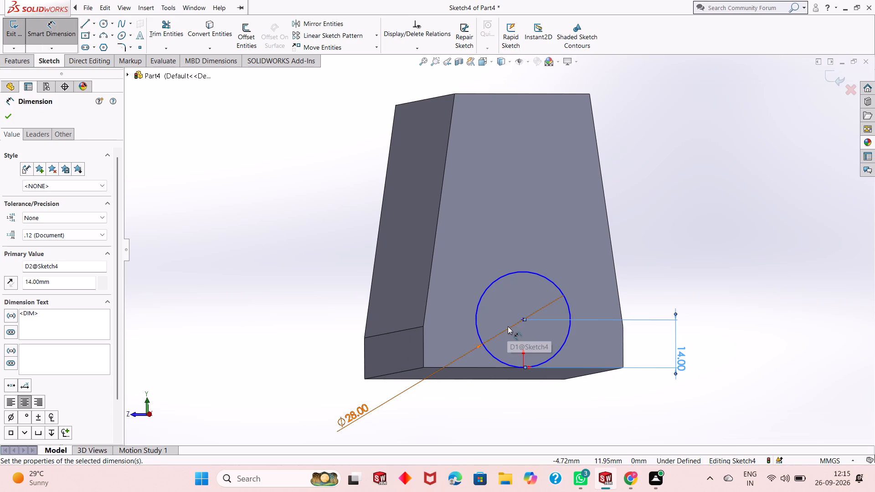
{"action": "double_click", "coordinate": [677, 358]}
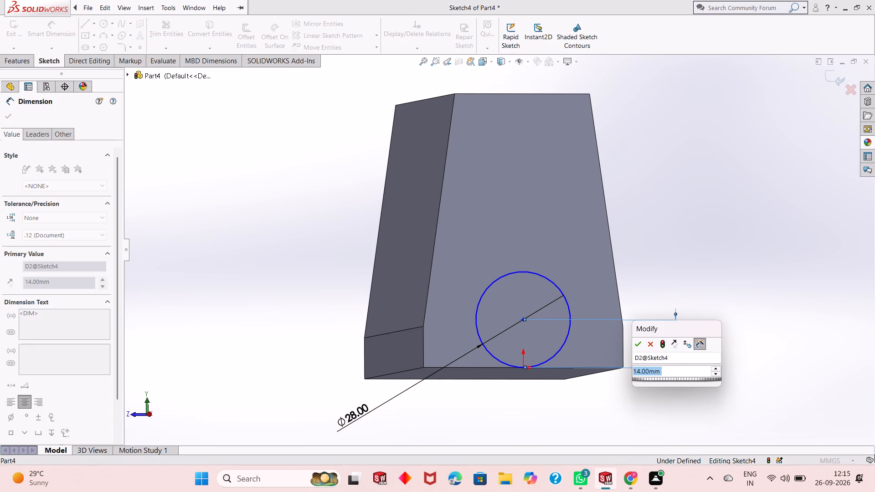
{"action": "type", "text": "12"}
{"action": "key", "text": "Return"}
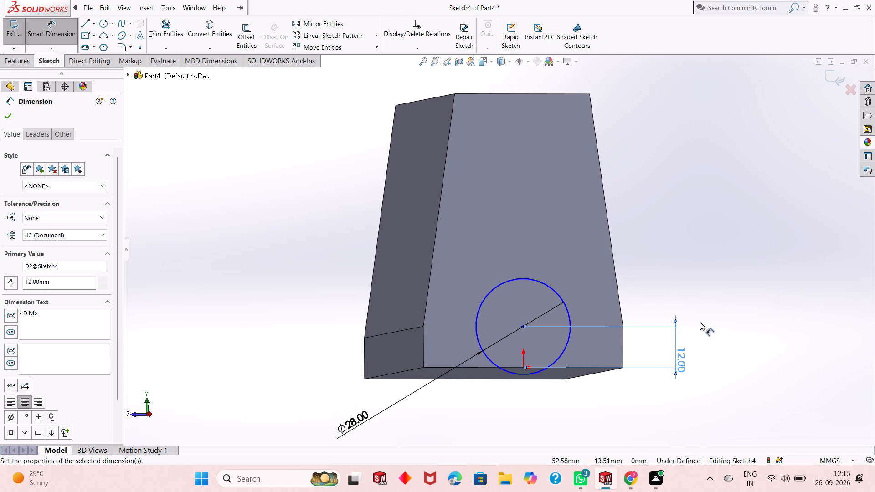
{"action": "middle_click_drag", "start_coordinate": [702, 343], "coordinate": [691, 359]}
{"action": "middle_click_drag", "start_coordinate": [691, 359], "coordinate": [693, 351]}
{"action": "left_click", "coordinate": [4, 118]}
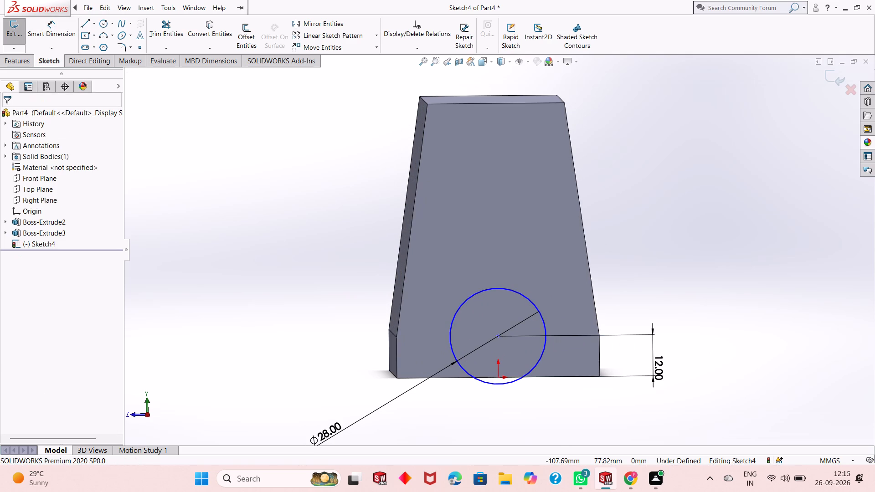
Sketch two 12 mm vertical sides down from the circle's left and right quadrants, joined by a 28 mm line along the base edge.
{"action": "left_click", "coordinate": [81, 24]}
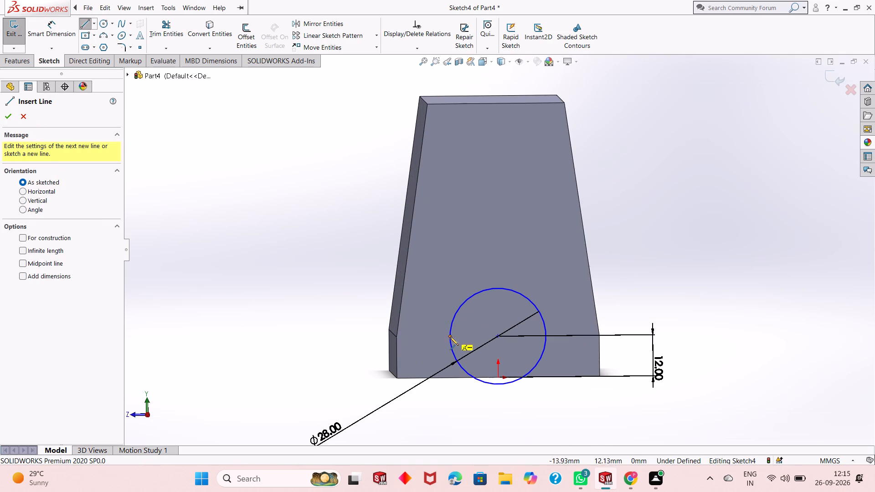
{"action": "left_click", "coordinate": [449, 337]}
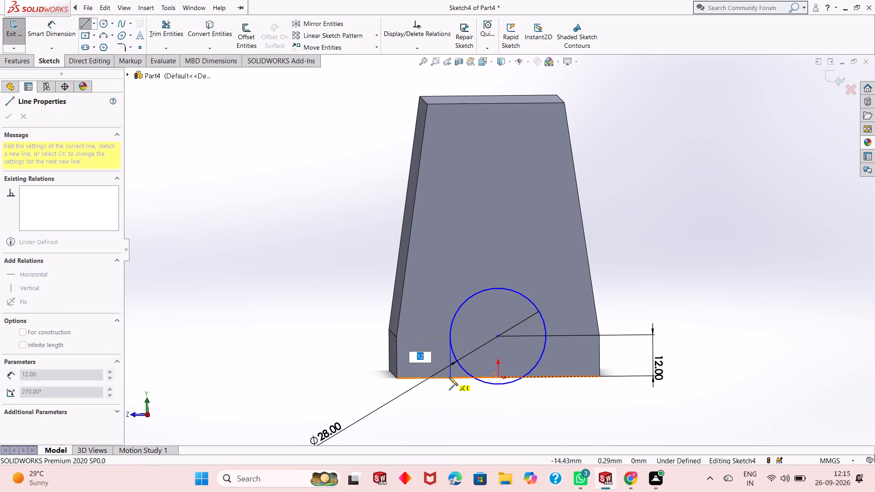
{"action": "left_click", "coordinate": [449, 377]}
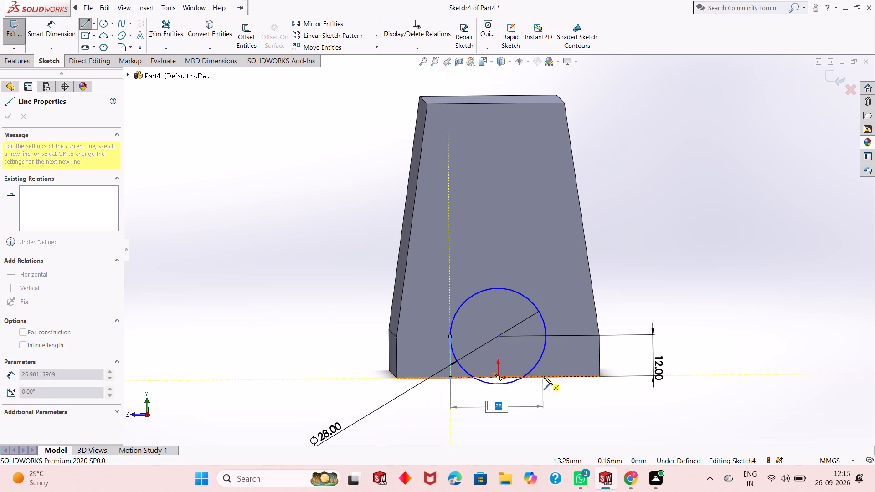
{"action": "left_click", "coordinate": [545, 376]}
{"action": "left_click", "coordinate": [548, 337]}
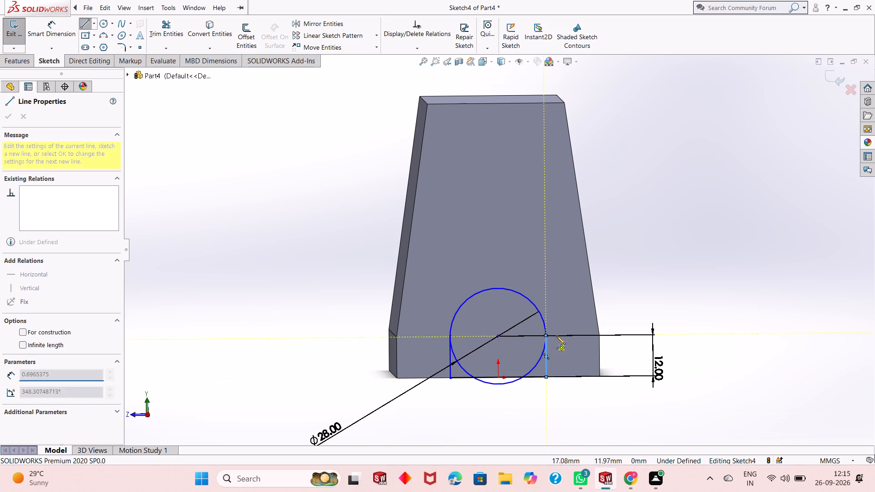
{"action": "right_click", "coordinate": [575, 341]}
{"action": "left_click", "coordinate": [600, 348]}
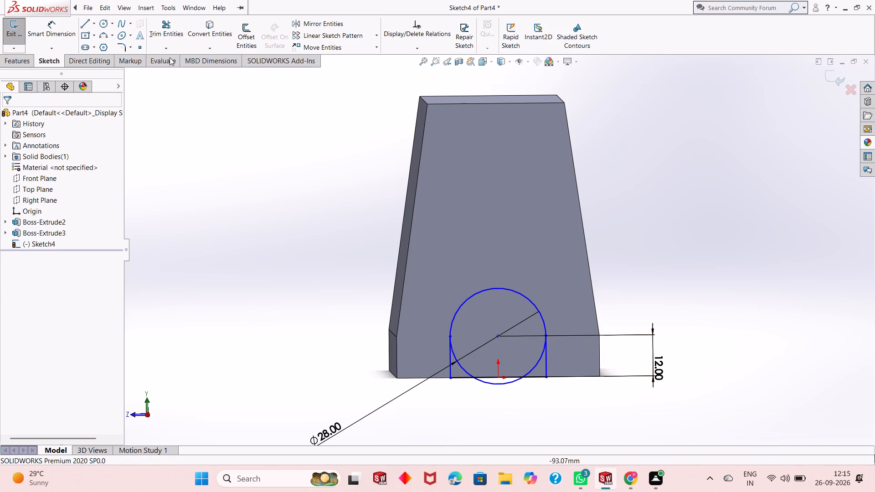
Trim away the lower half of the circle, leaving a round-topped opening profile.
{"action": "left_click", "coordinate": [172, 21]}
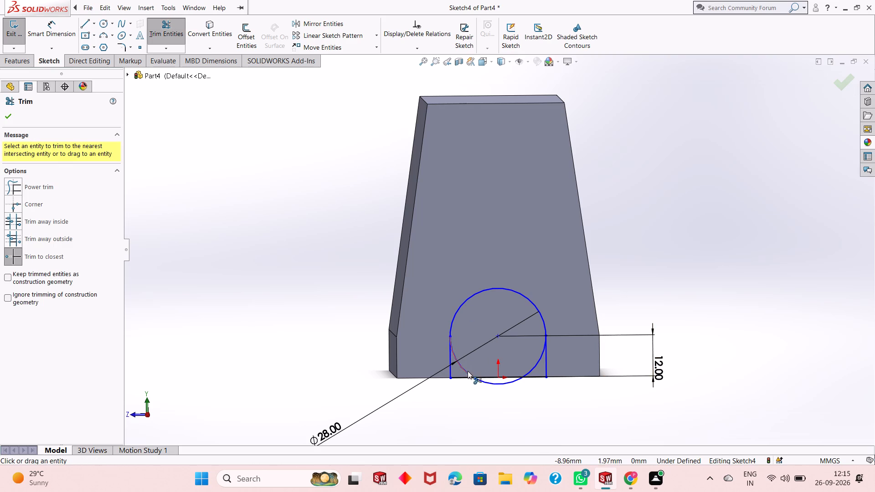
{"action": "left_click", "coordinate": [468, 371]}
{"action": "left_click", "coordinate": [534, 365]}
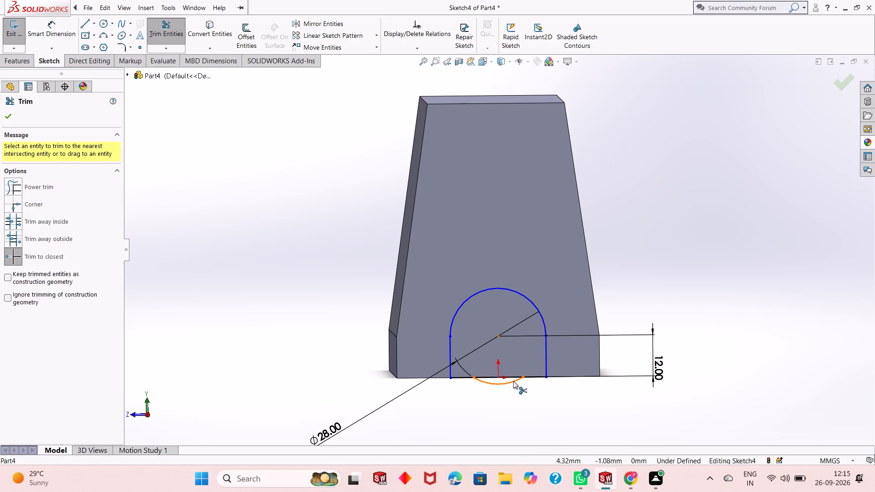
{"action": "left_click", "coordinate": [513, 381]}
{"action": "right_click", "coordinate": [345, 303]}
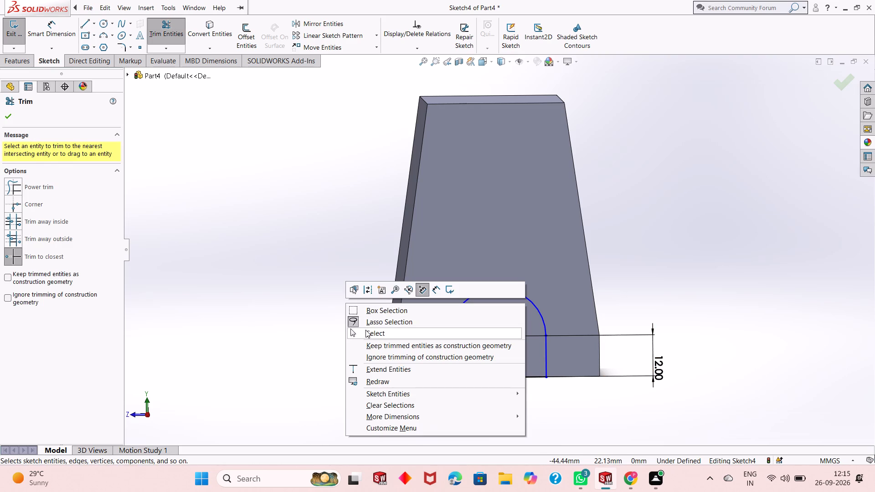
{"action": "left_click", "coordinate": [365, 330]}
Dimension the left vertical side of the opening profile as 12 mm.
{"action": "key", "text": "ctrl+8"}
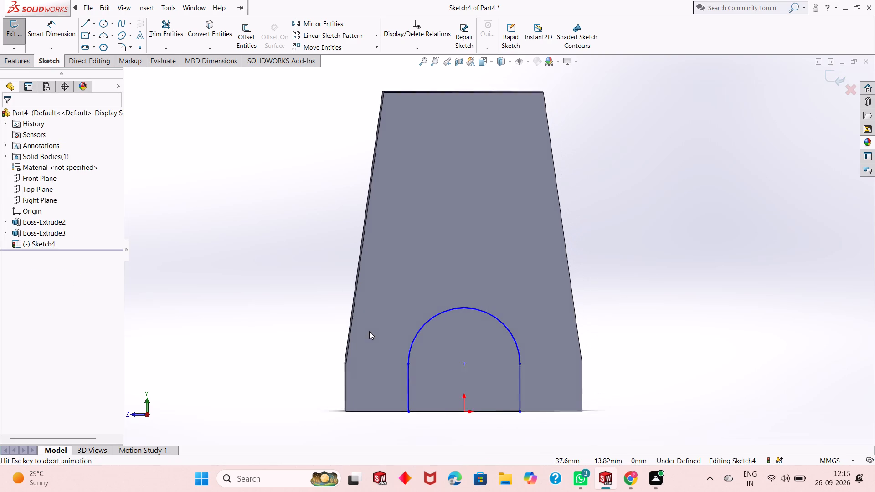
{"action": "scroll", "coordinate": [460, 273], "scroll_direction": "down", "scroll_amount": 2}
{"action": "scroll", "coordinate": [498, 381], "scroll_direction": "up", "scroll_amount": 4}
{"action": "scroll", "coordinate": [496, 357], "scroll_direction": "down", "scroll_amount": 1}
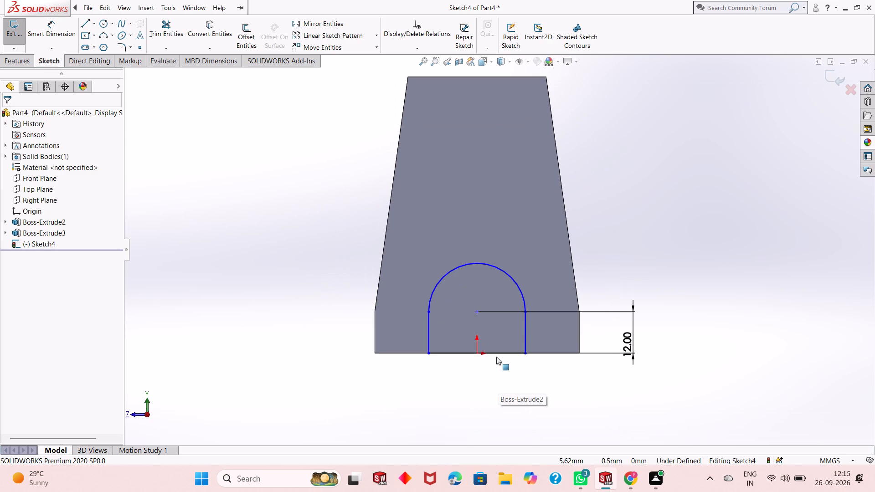
{"action": "scroll", "coordinate": [495, 337], "scroll_direction": "down", "scroll_amount": 2}
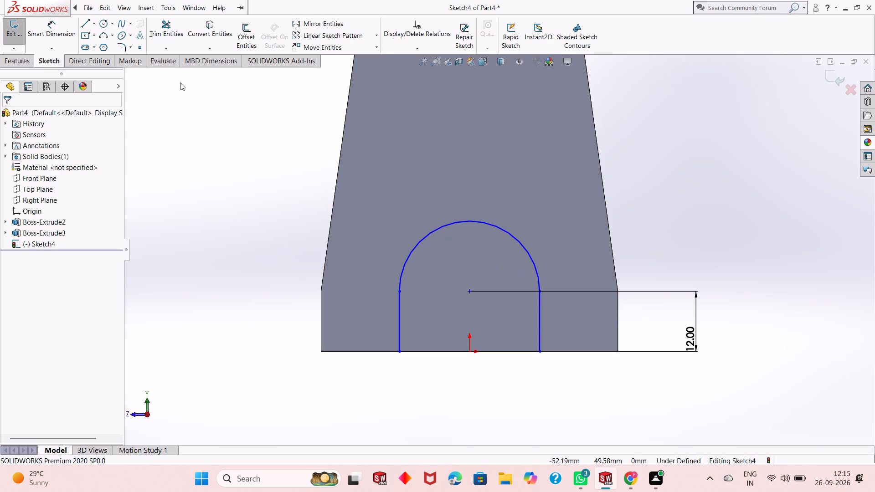
{"action": "left_click", "coordinate": [61, 24]}
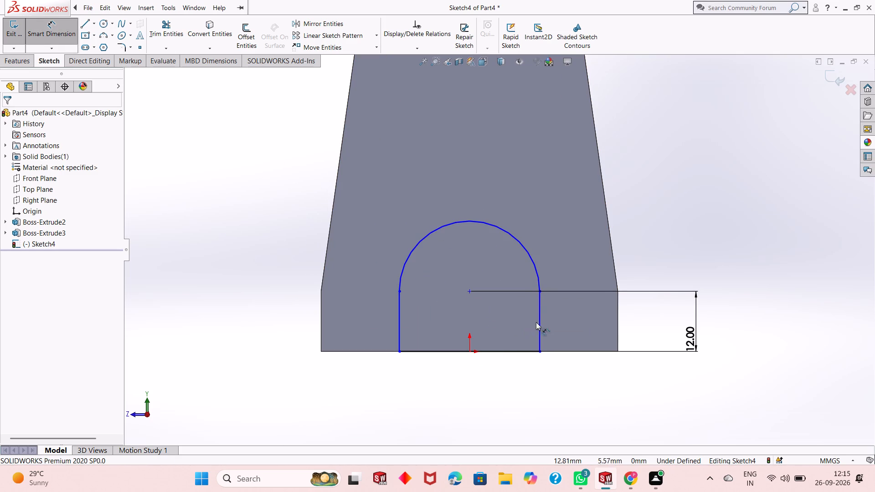
{"action": "left_click", "coordinate": [400, 319]}
{"action": "left_click", "coordinate": [276, 318]}
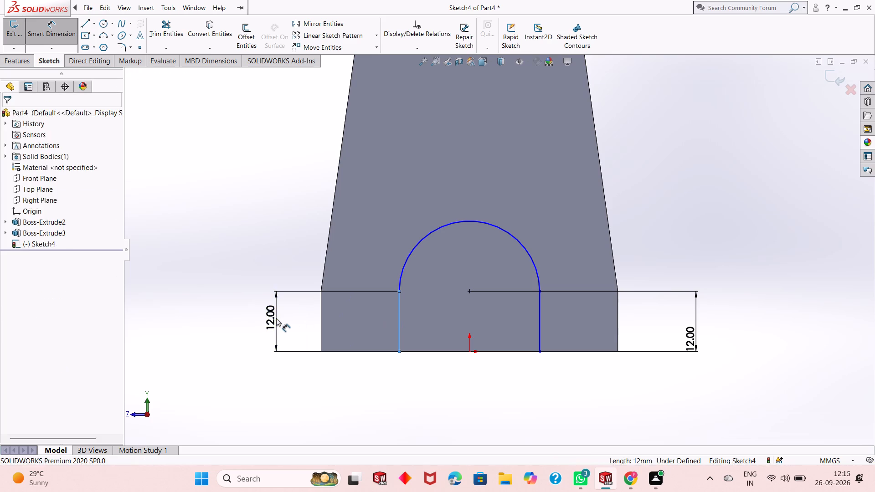
{"action": "left_click", "coordinate": [234, 306]}
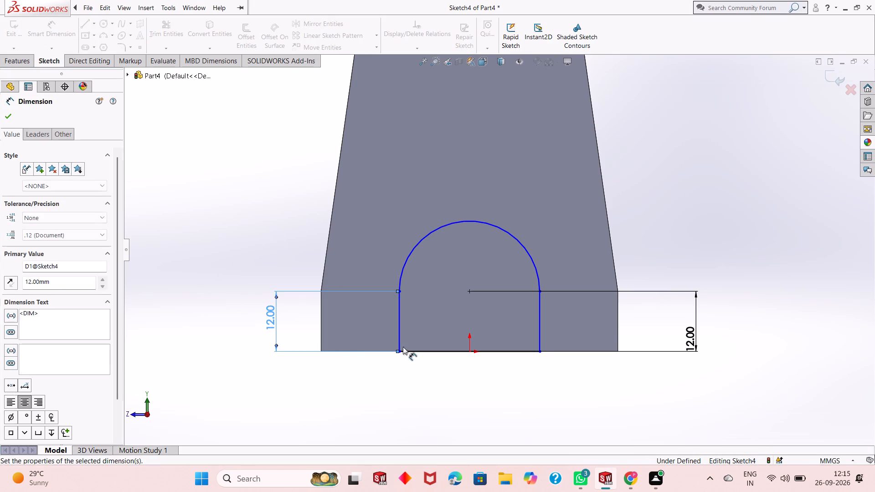
Dimension the radius of the opening's top arc as 14 mm.
{"action": "left_click", "coordinate": [516, 241]}
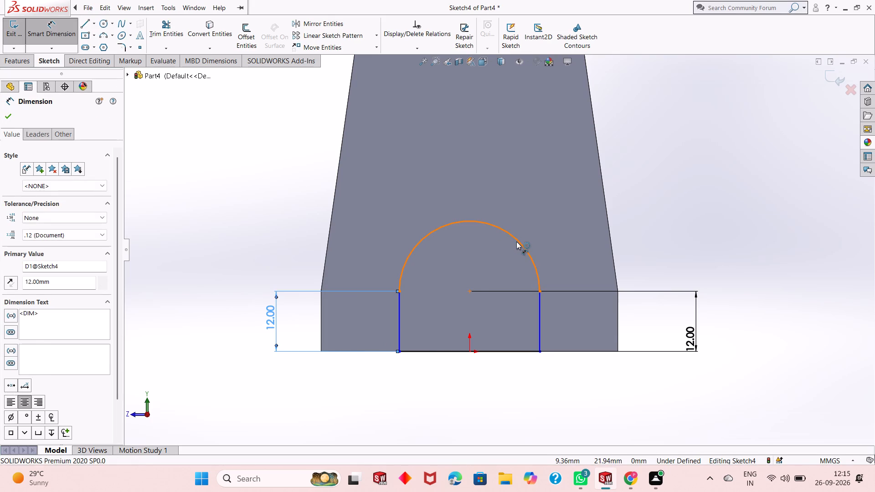
{"action": "left_click", "coordinate": [669, 190]}
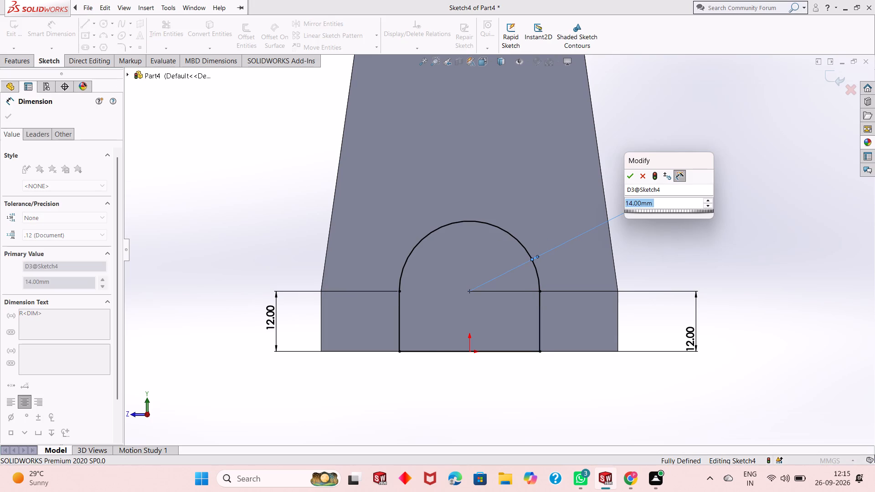
{"action": "left_click", "coordinate": [630, 177]}
{"action": "scroll", "coordinate": [607, 297], "scroll_direction": "up", "scroll_amount": 3}
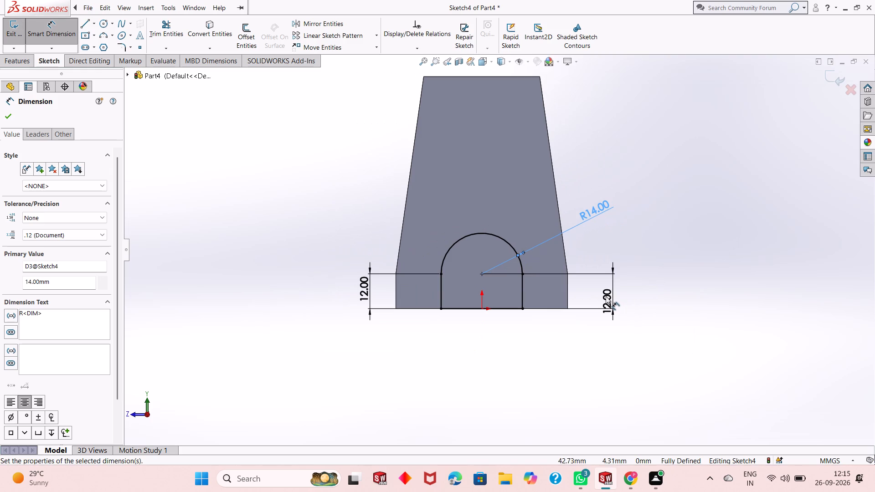
{"action": "right_click", "coordinate": [253, 165]}
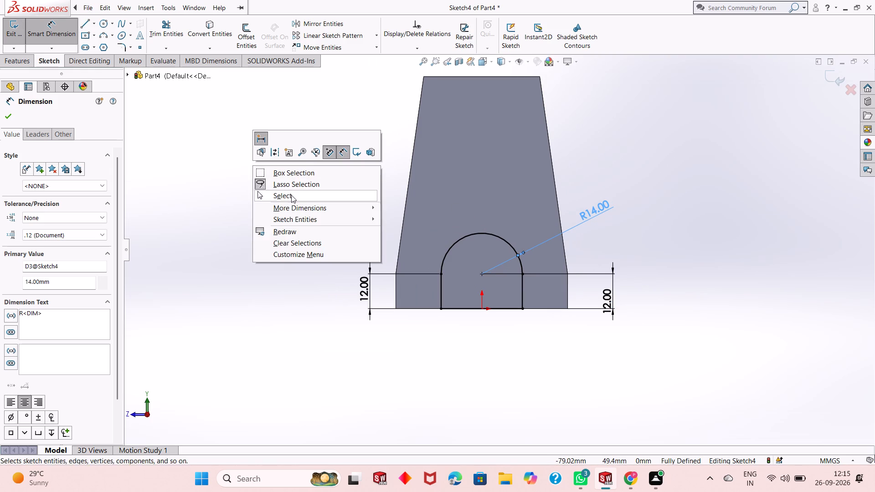
{"action": "left_click", "coordinate": [291, 195]}
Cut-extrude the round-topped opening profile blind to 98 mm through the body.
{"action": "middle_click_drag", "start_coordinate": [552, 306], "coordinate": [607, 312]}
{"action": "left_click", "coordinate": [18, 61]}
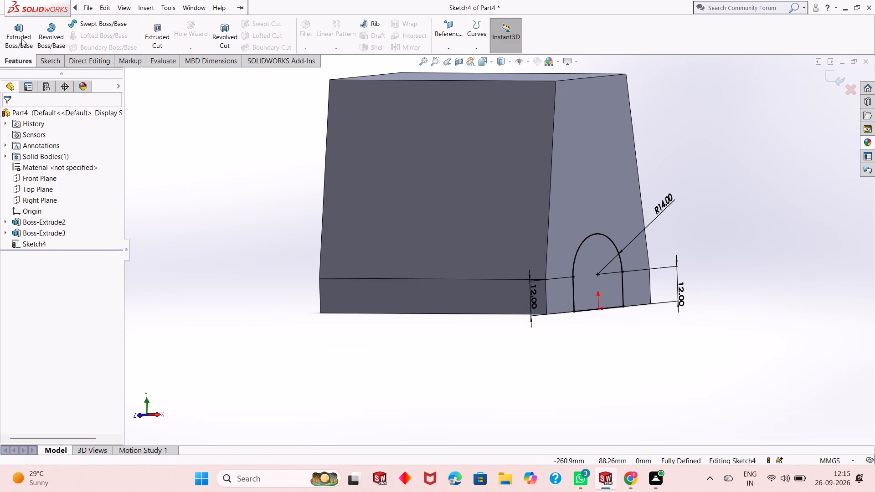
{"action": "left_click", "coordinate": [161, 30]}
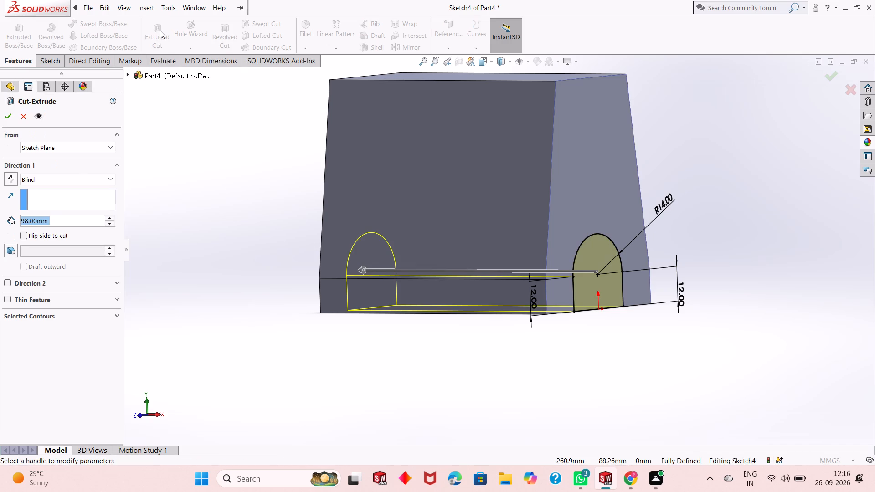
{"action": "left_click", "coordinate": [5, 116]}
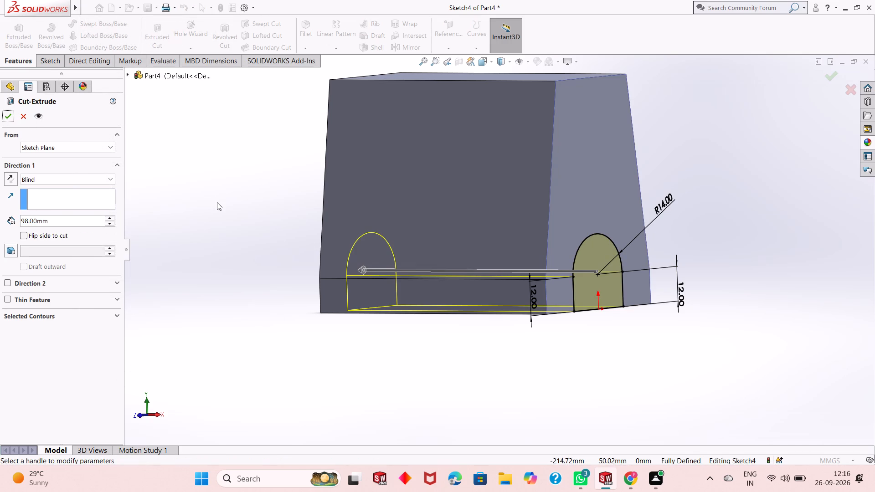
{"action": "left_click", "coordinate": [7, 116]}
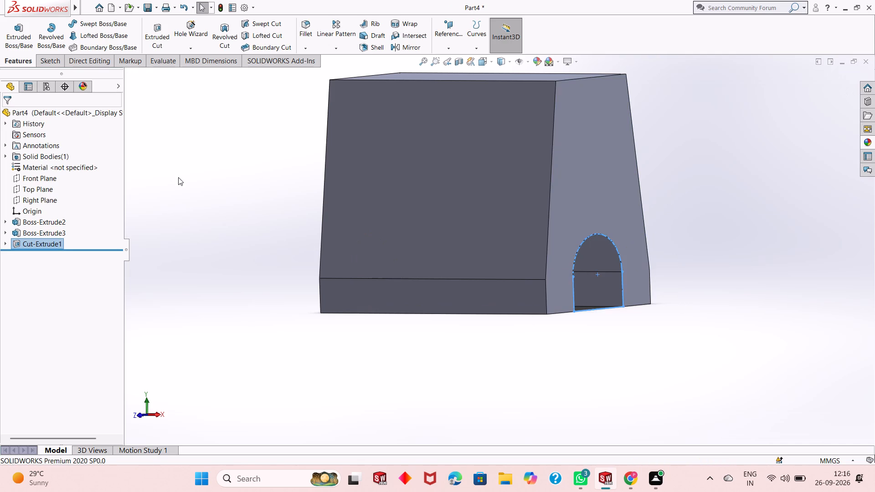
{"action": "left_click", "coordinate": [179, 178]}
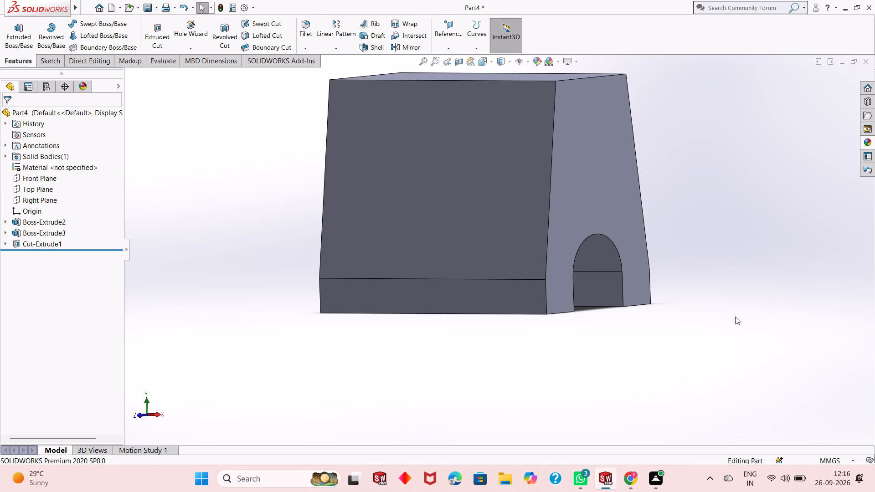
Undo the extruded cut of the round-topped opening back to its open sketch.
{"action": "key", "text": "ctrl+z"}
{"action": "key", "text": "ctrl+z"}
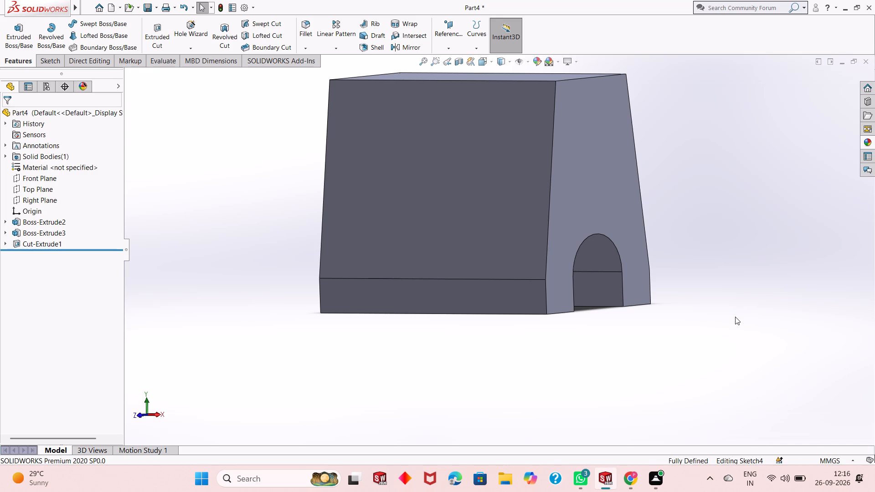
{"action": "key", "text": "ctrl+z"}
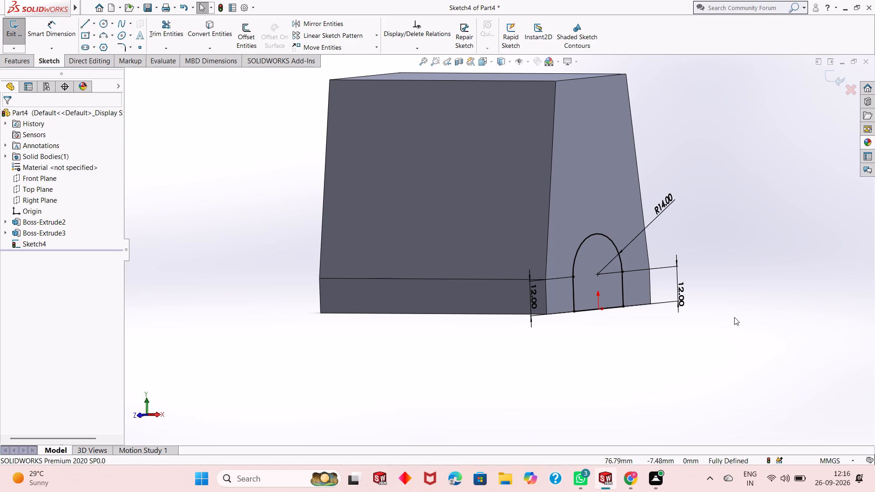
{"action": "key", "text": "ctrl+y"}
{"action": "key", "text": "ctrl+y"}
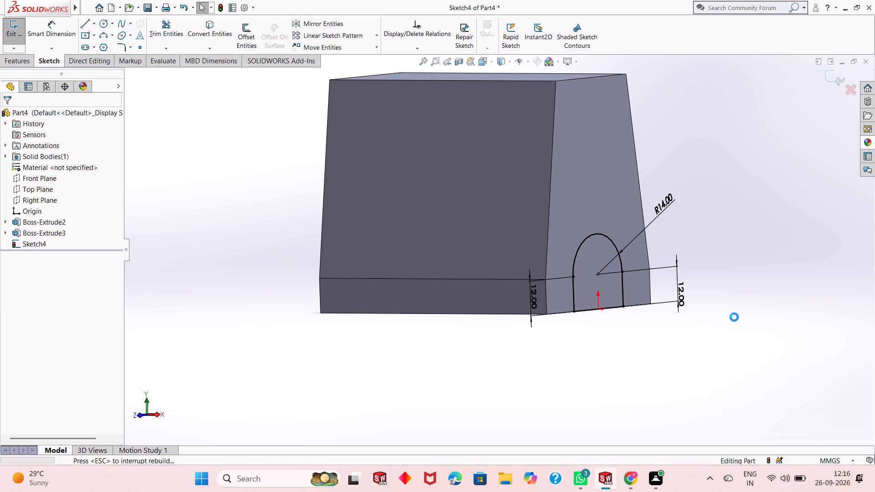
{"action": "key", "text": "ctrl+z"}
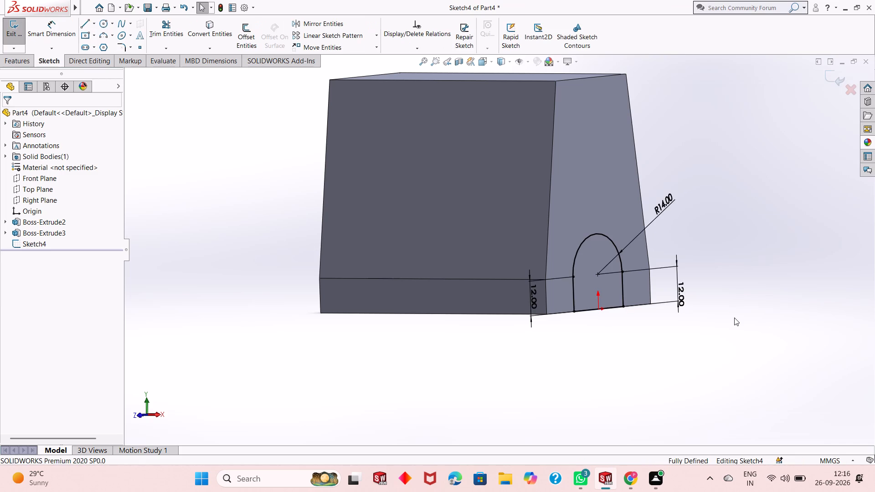
Cut-extrude the round-topped opening profile with a blind depth of 98 mm from the sketch plane.
{"action": "left_click", "coordinate": [13, 61]}
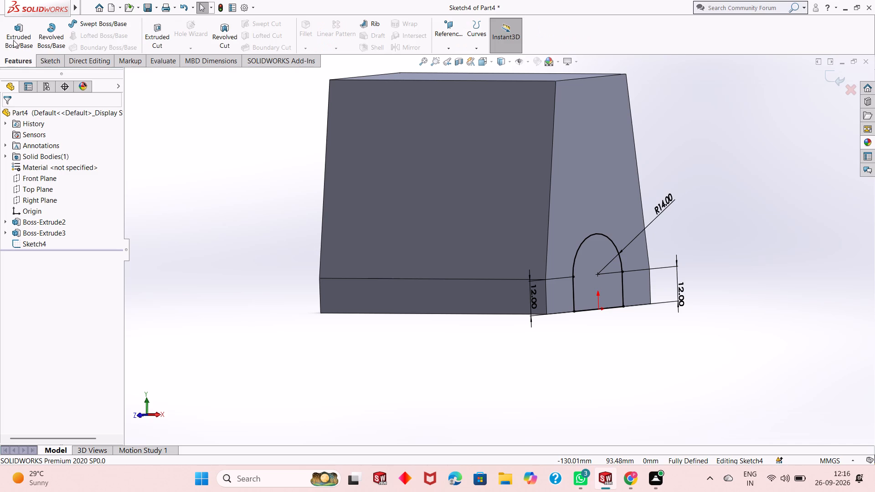
{"action": "left_click", "coordinate": [166, 34]}
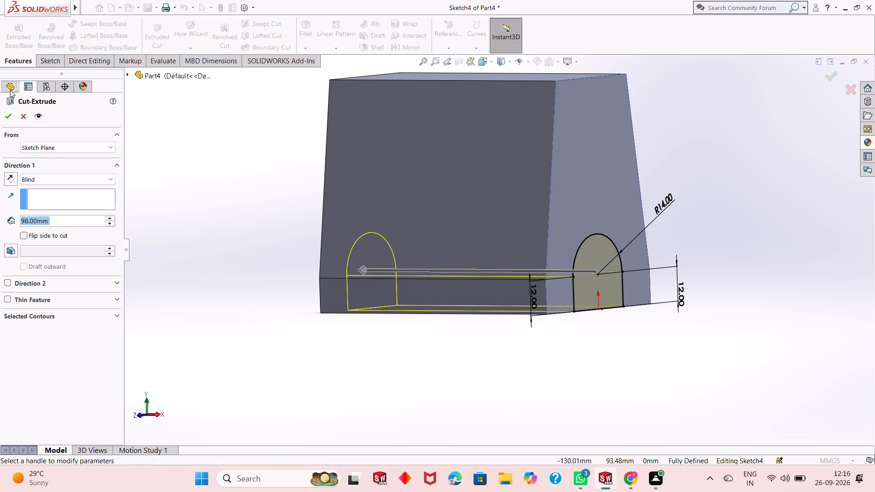
{"action": "left_click", "coordinate": [6, 120]}
{"action": "left_click", "coordinate": [203, 221]}
Start a new sketch on the end face containing the arched opening, viewed normal to the face.
{"action": "middle_click_drag", "start_coordinate": [805, 319], "coordinate": [744, 328]}
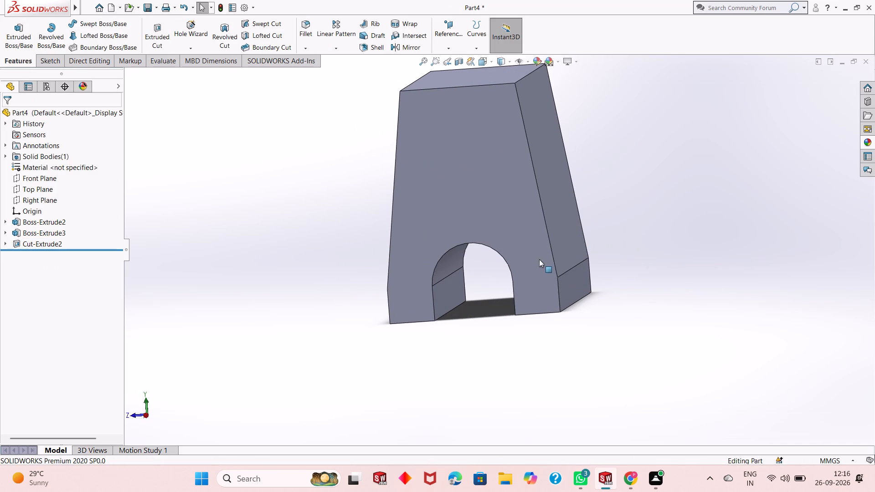
{"action": "left_click", "coordinate": [529, 255]}
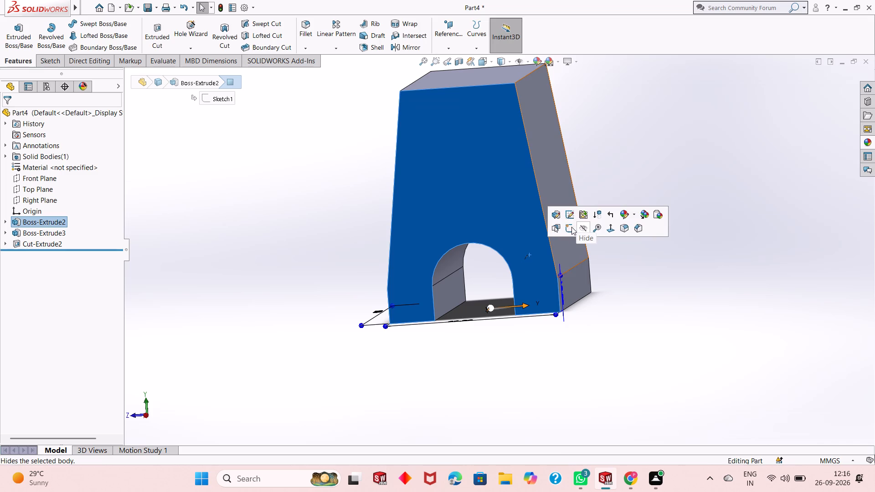
{"action": "left_click", "coordinate": [571, 227]}
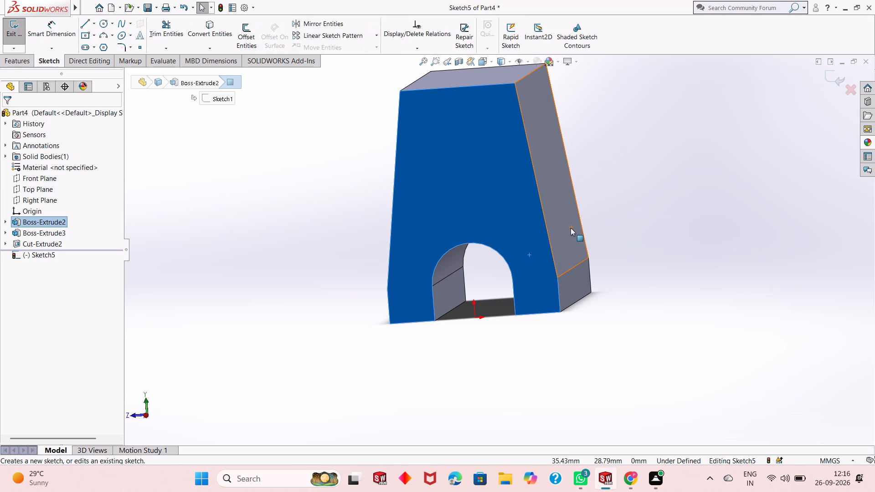
{"action": "key", "text": "ctrl+8"}
{"action": "key", "text": "Escape"}
Draw a horizontal line about 15.6 mm long from the arch's left springing point to the left leg's outer corner.
{"action": "scroll", "coordinate": [498, 438], "scroll_direction": "up", "scroll_amount": 1}
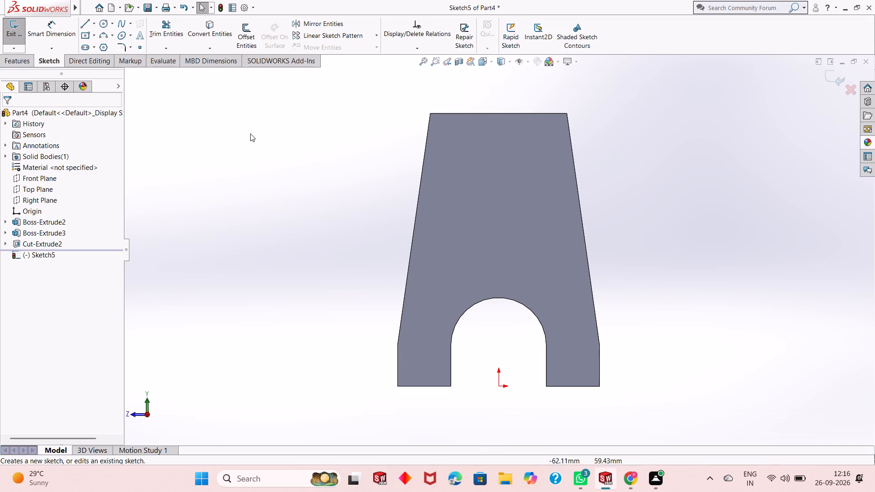
{"action": "left_click", "coordinate": [84, 23]}
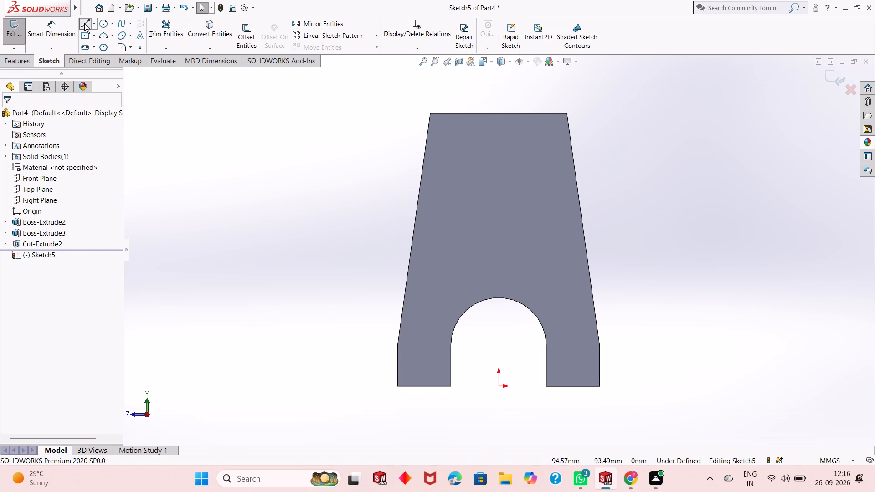
{"action": "left_click", "coordinate": [452, 345]}
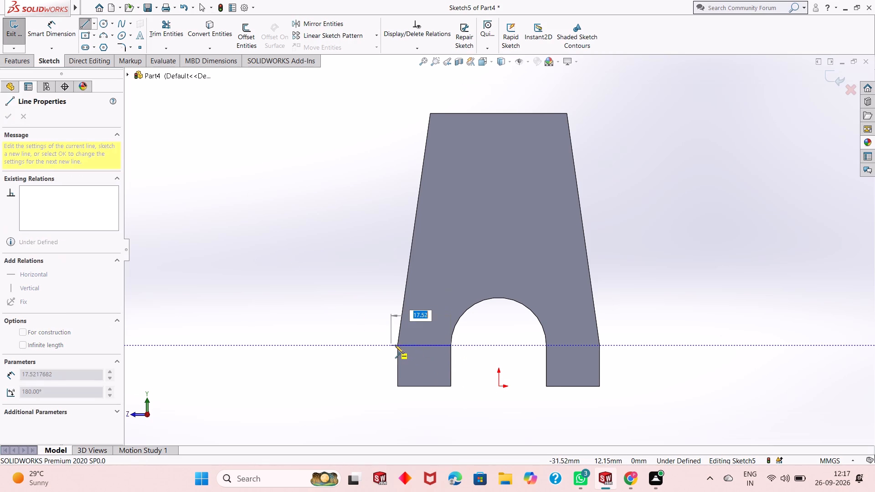
{"action": "left_click", "coordinate": [398, 345]}
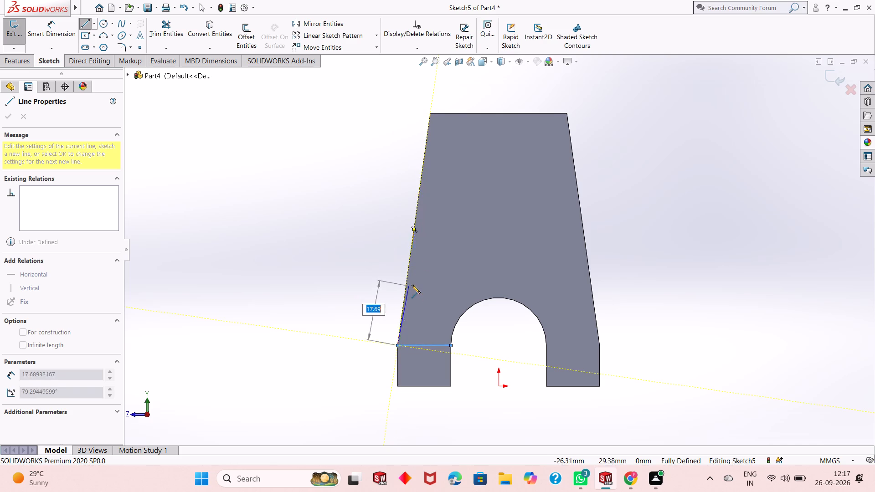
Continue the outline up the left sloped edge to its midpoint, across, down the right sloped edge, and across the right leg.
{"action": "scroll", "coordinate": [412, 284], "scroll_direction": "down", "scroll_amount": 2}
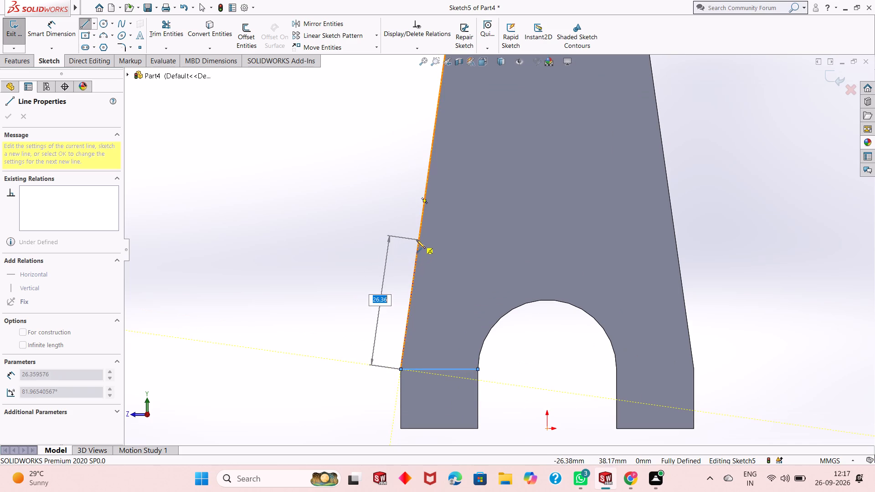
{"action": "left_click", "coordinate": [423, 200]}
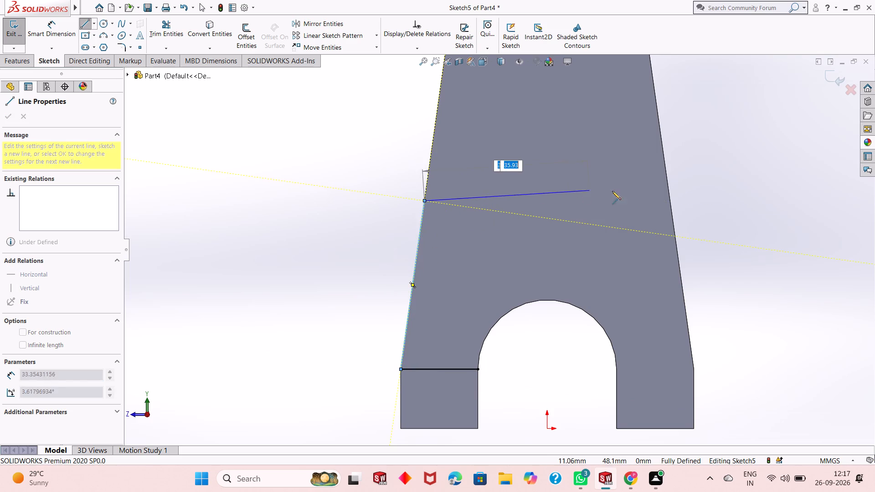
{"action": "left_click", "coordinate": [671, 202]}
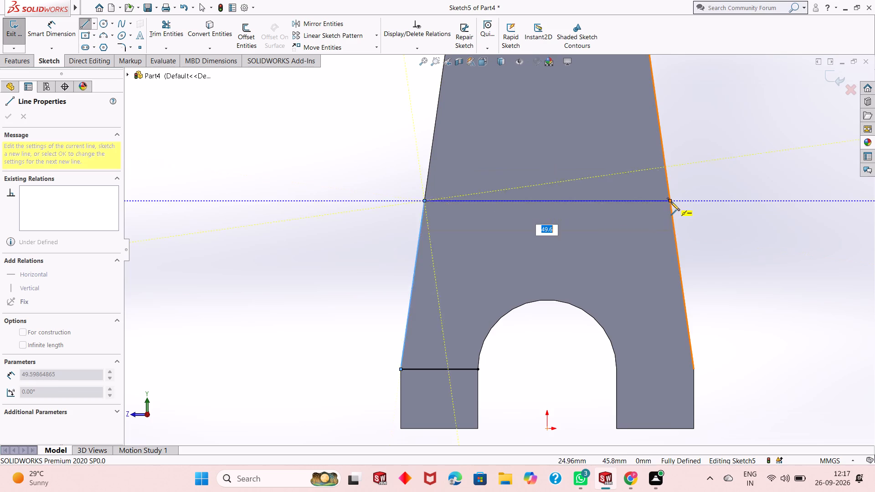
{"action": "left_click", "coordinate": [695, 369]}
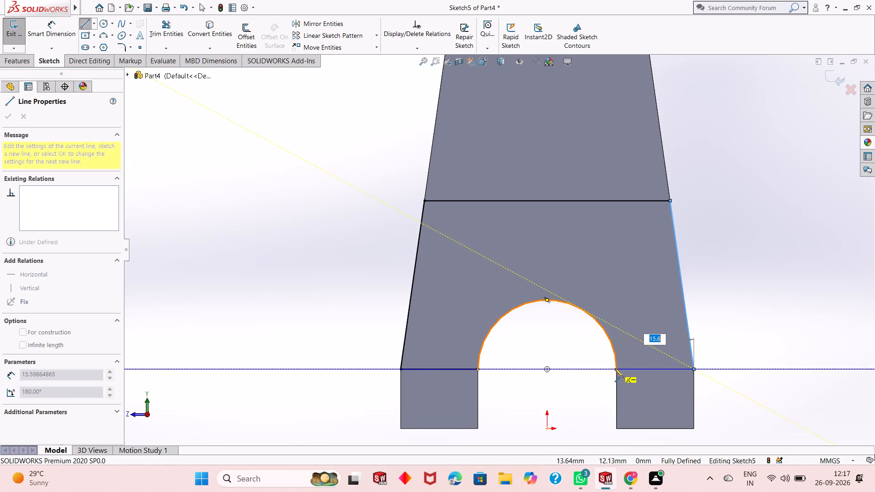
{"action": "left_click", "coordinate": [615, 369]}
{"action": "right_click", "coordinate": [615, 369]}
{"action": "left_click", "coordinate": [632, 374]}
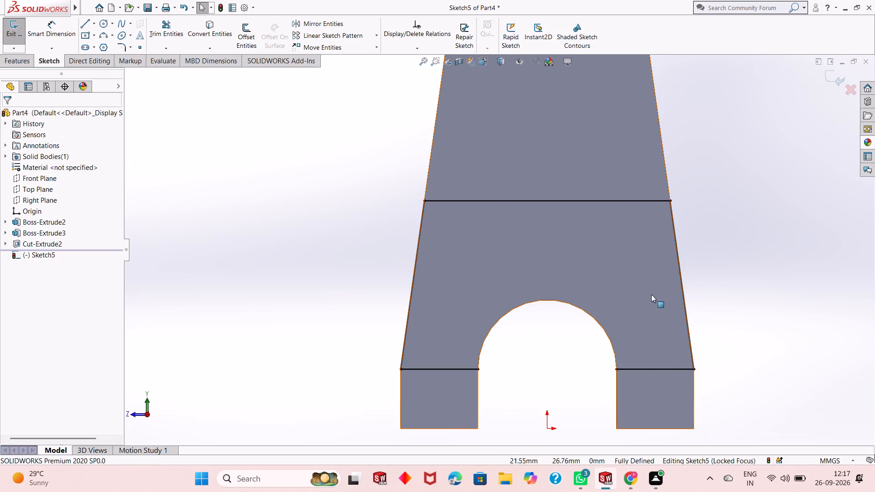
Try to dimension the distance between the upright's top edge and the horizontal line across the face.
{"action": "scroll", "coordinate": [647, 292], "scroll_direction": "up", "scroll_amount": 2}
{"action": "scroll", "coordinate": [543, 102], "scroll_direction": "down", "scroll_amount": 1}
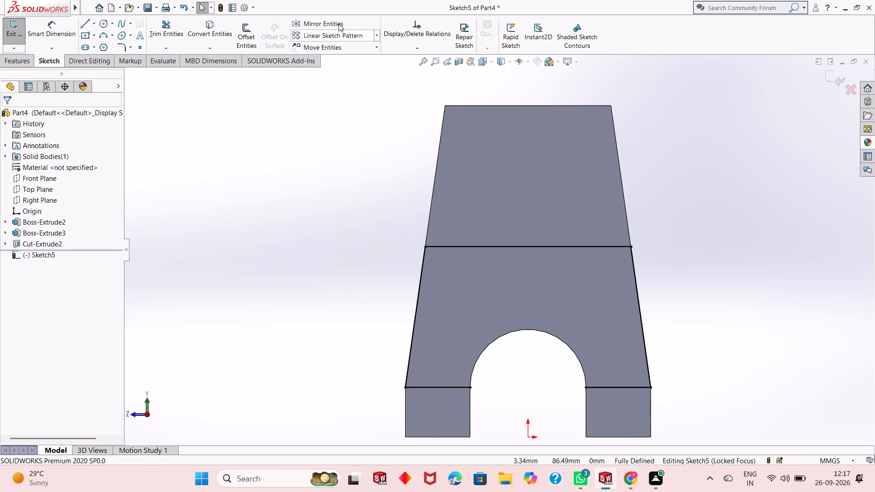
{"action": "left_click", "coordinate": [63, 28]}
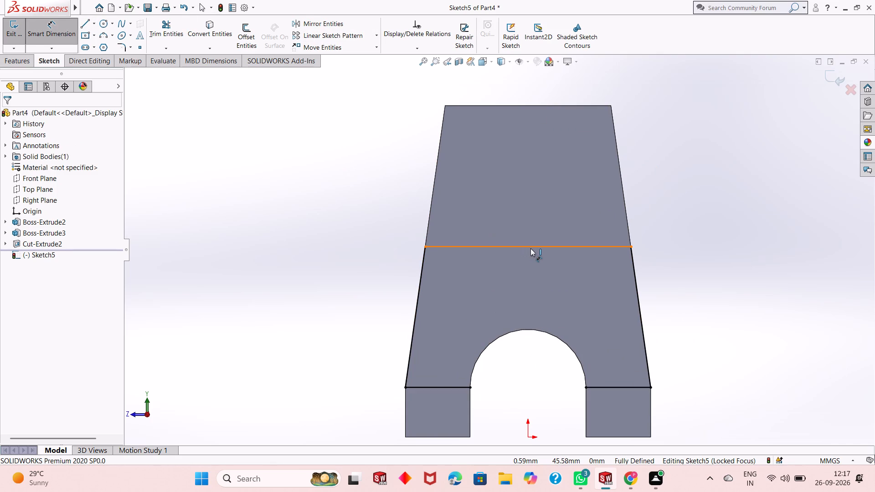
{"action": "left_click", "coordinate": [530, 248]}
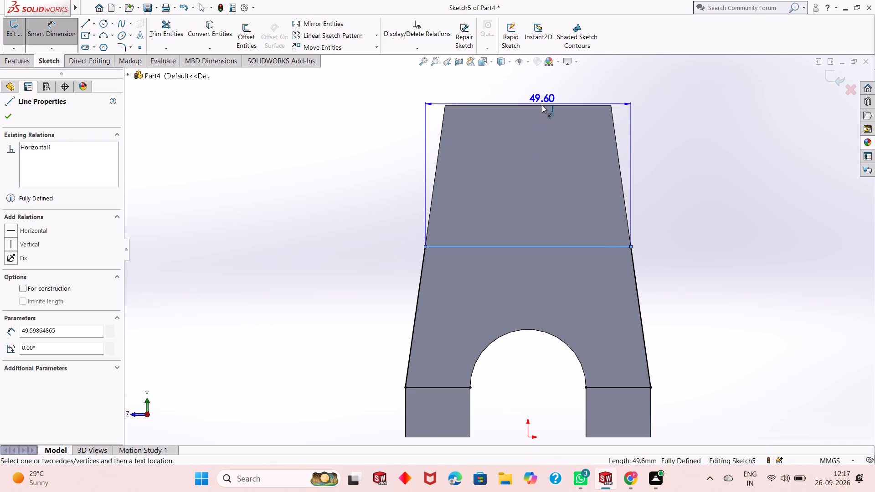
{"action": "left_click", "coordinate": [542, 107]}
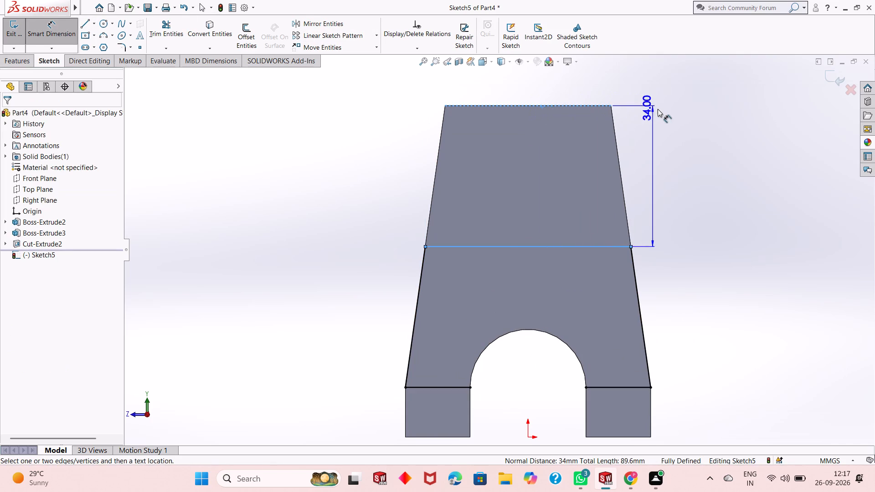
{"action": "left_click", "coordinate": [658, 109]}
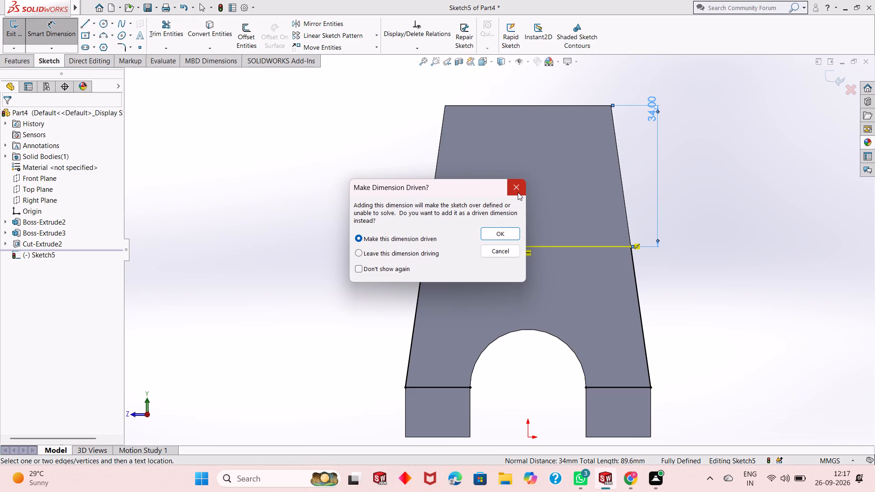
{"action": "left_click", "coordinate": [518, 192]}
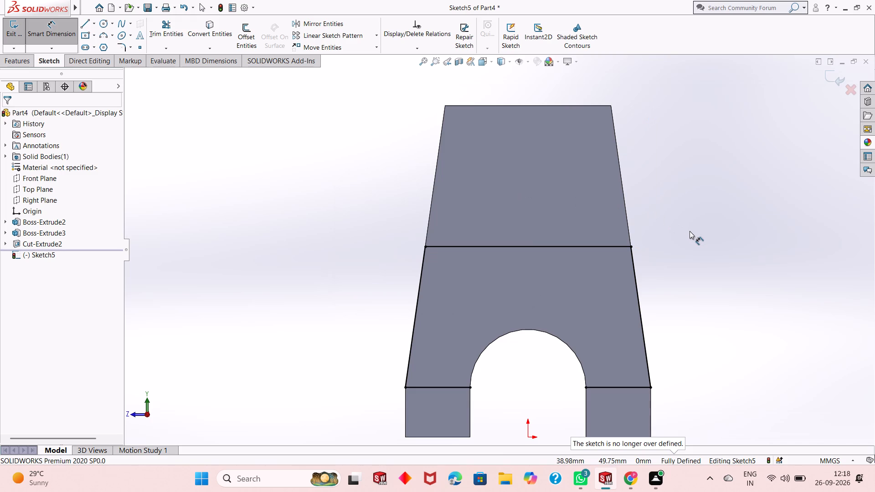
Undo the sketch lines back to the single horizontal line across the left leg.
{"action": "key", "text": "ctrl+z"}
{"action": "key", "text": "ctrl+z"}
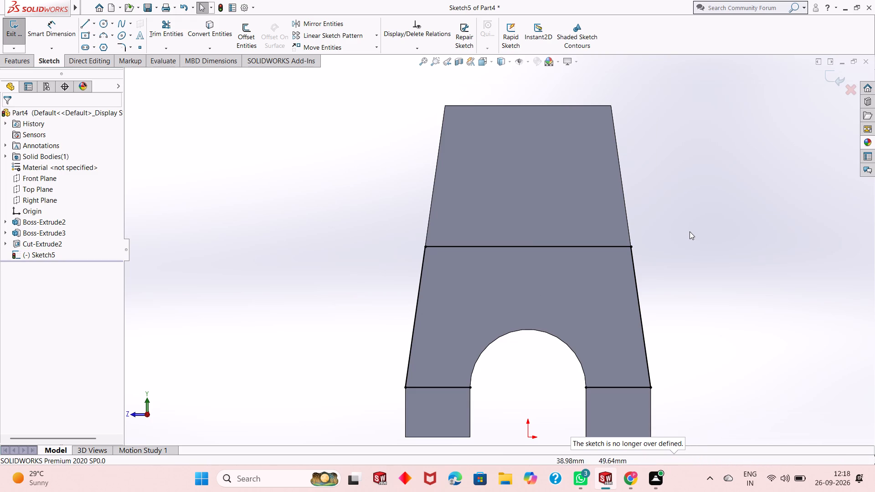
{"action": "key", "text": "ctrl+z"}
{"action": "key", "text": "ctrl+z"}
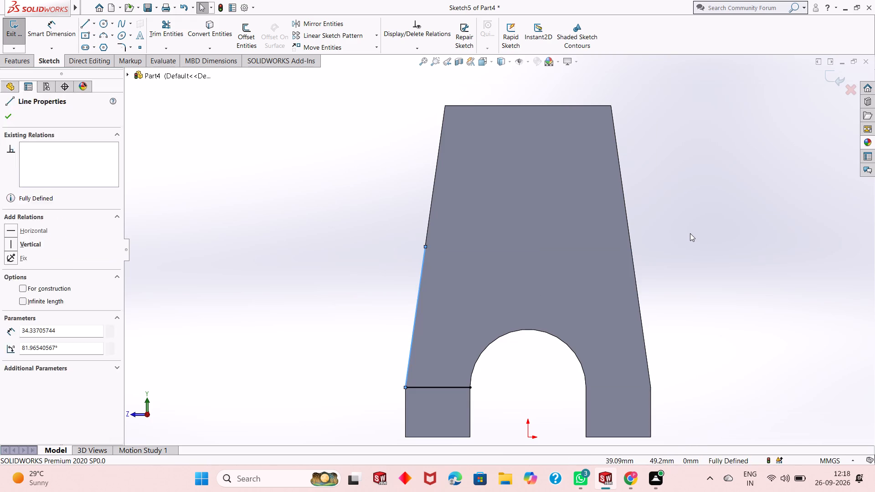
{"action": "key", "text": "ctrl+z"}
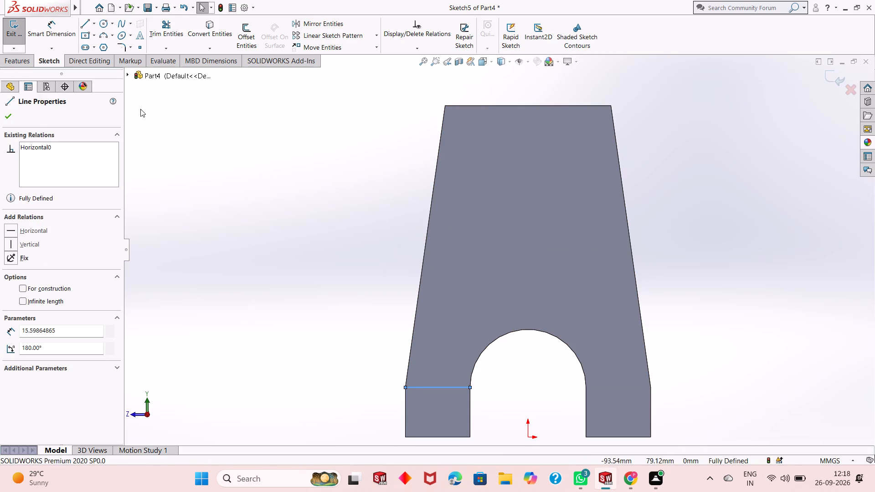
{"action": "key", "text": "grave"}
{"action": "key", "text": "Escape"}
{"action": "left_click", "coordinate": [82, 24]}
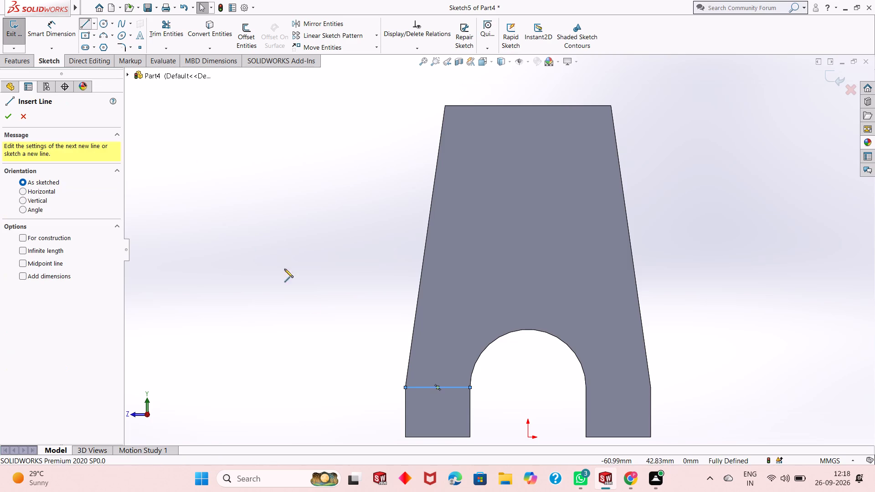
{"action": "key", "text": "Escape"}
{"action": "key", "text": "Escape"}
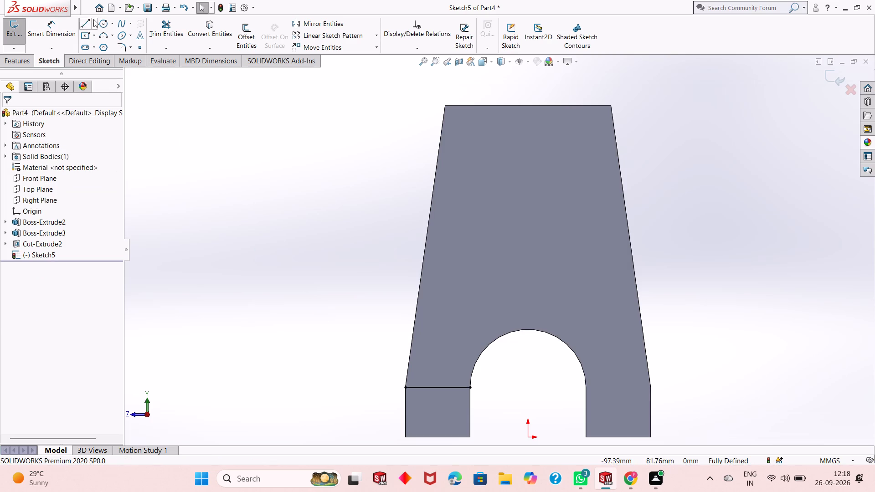
Draw a line up the left sloped edge, stopping below its midpoint, and a horizontal line about 50.7 mm long across to the right edge.
{"action": "left_click", "coordinate": [83, 25]}
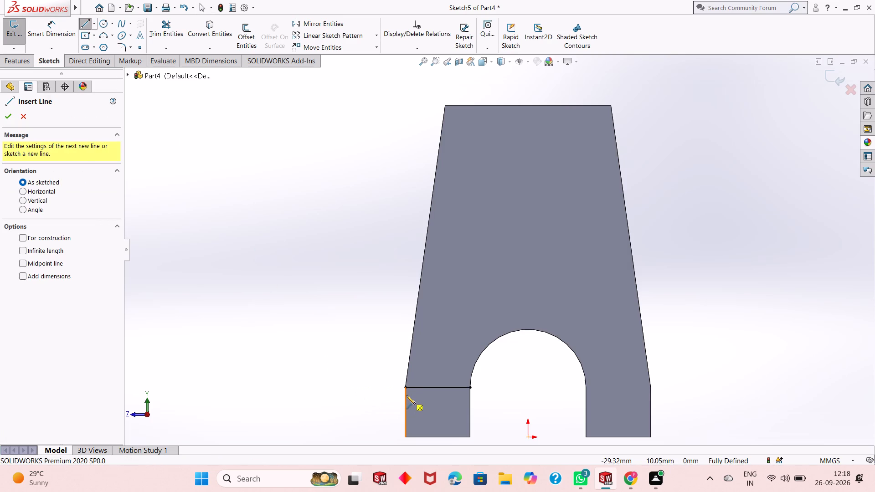
{"action": "left_click", "coordinate": [404, 389]}
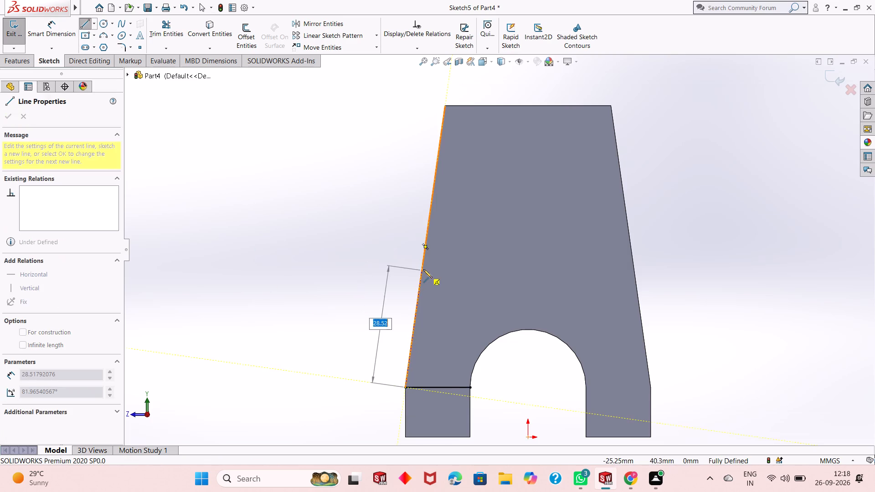
{"action": "left_click", "coordinate": [424, 263]}
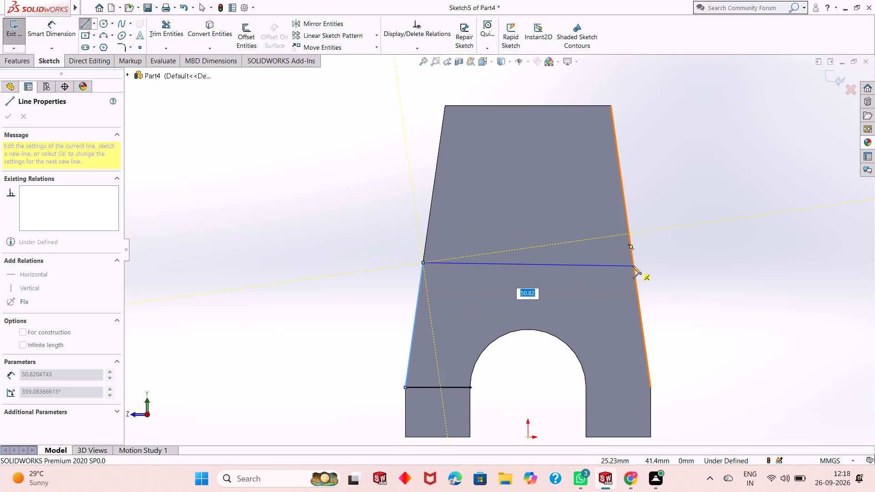
{"action": "left_click", "coordinate": [632, 264]}
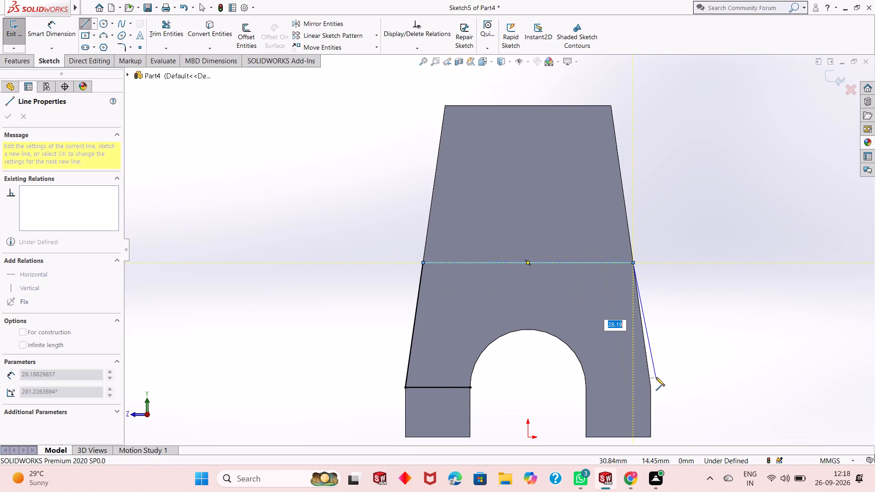
{"action": "key", "text": "Escape"}
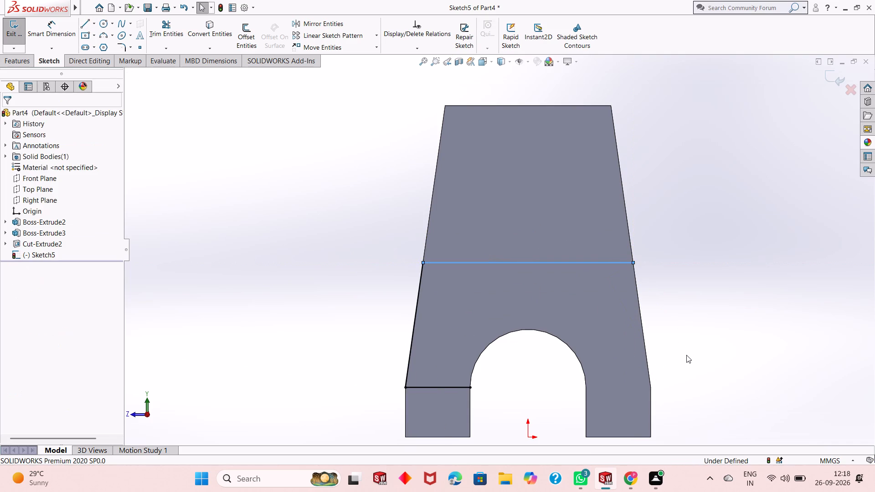
{"action": "key", "text": "Escape"}
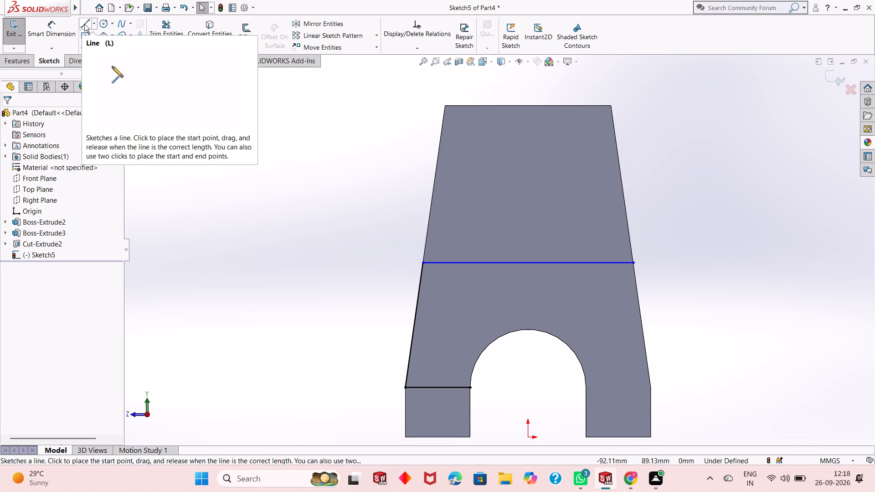
Dimension the horizontal line across the face at 36 mm below the upright's top edge.
{"action": "left_click", "coordinate": [71, 26]}
{"action": "left_click", "coordinate": [497, 261]}
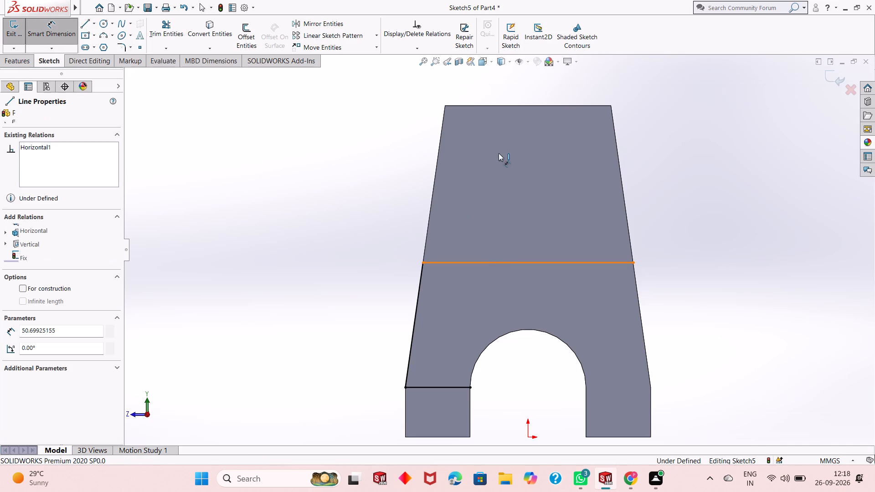
{"action": "left_click", "coordinate": [513, 105]}
{"action": "left_click", "coordinate": [714, 123]}
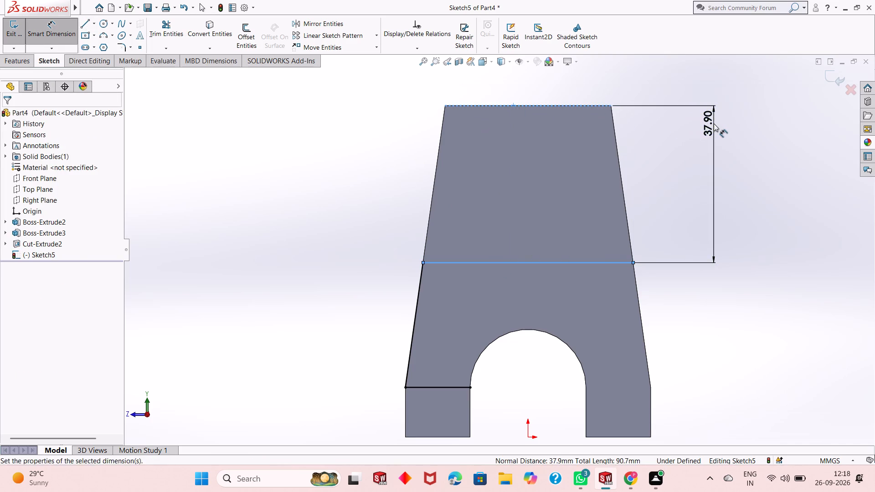
{"action": "type", "text": "36"}
{"action": "key", "text": "Return"}
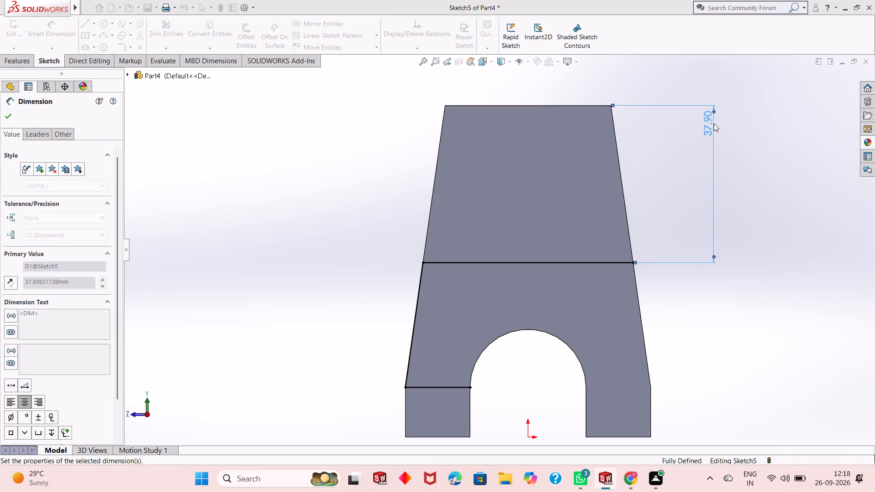
{"action": "right_click", "coordinate": [385, 157]}
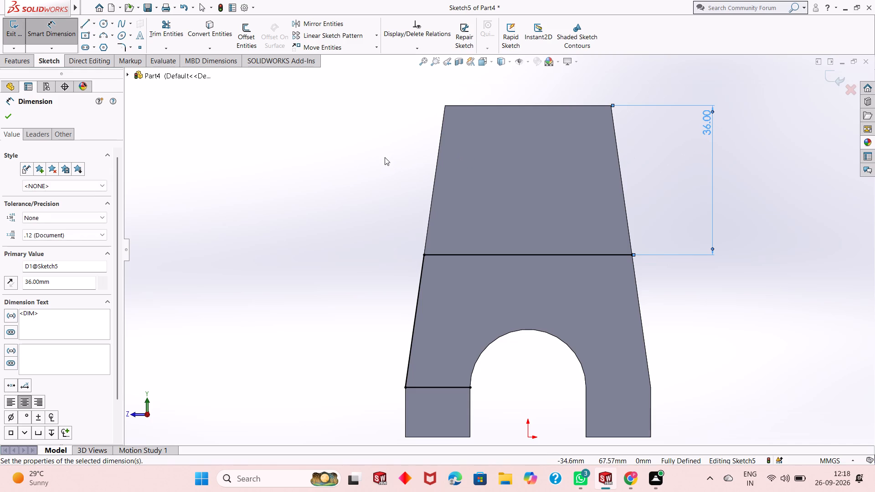
{"action": "left_click", "coordinate": [400, 185]}
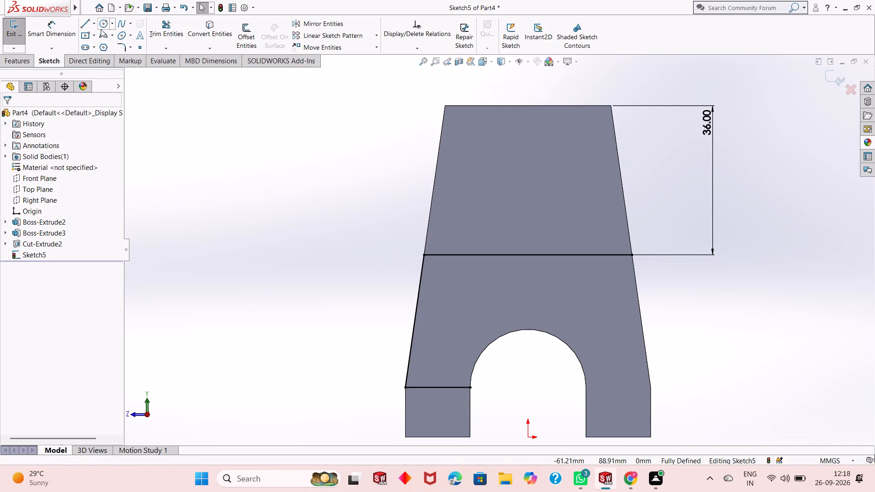
Close the profile with a line down the right sloped edge, one across the right leg, and a tangent arc along the opening's rounded top.
{"action": "left_click", "coordinate": [90, 24]}
{"action": "left_click", "coordinate": [633, 255]}
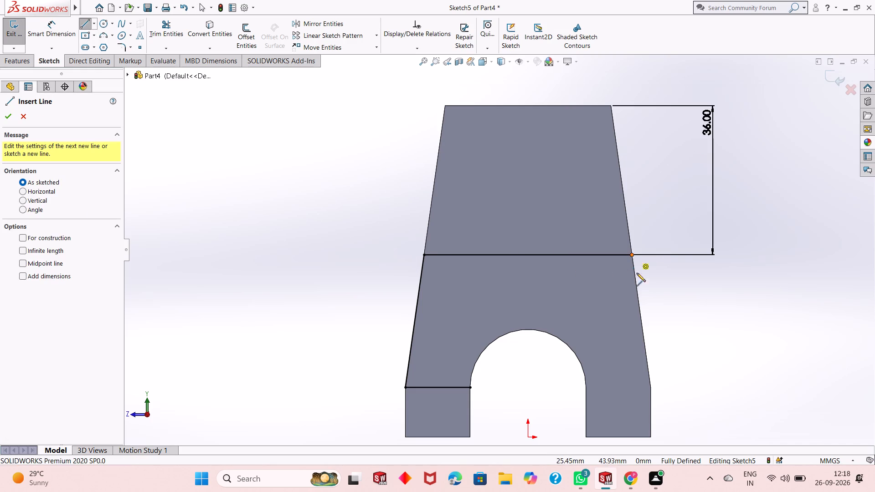
{"action": "left_click", "coordinate": [651, 388]}
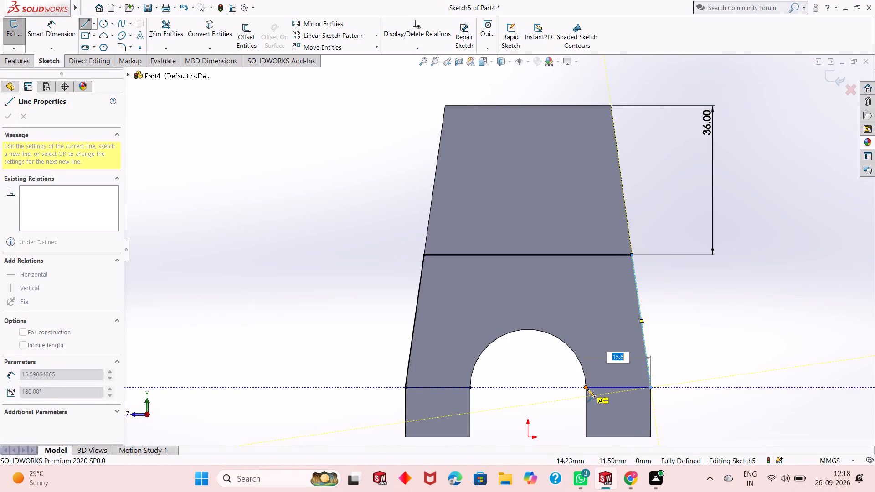
{"action": "left_click", "coordinate": [587, 389]}
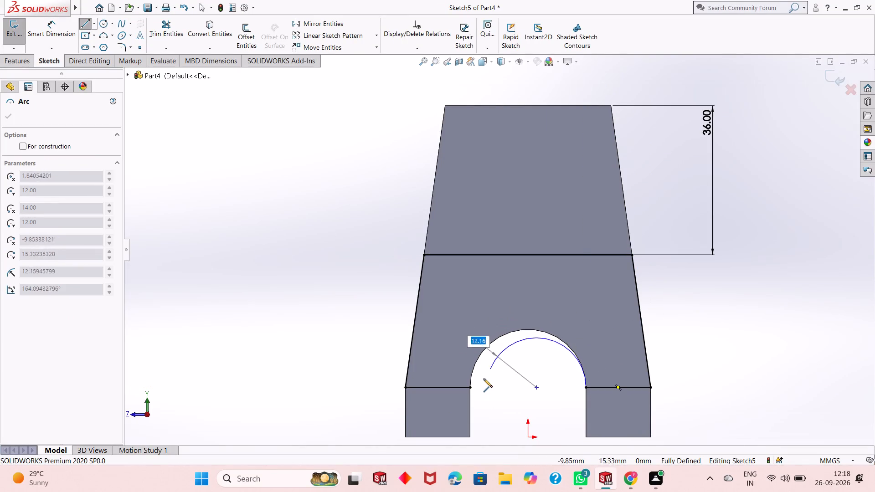
{"action": "left_click", "coordinate": [469, 386]}
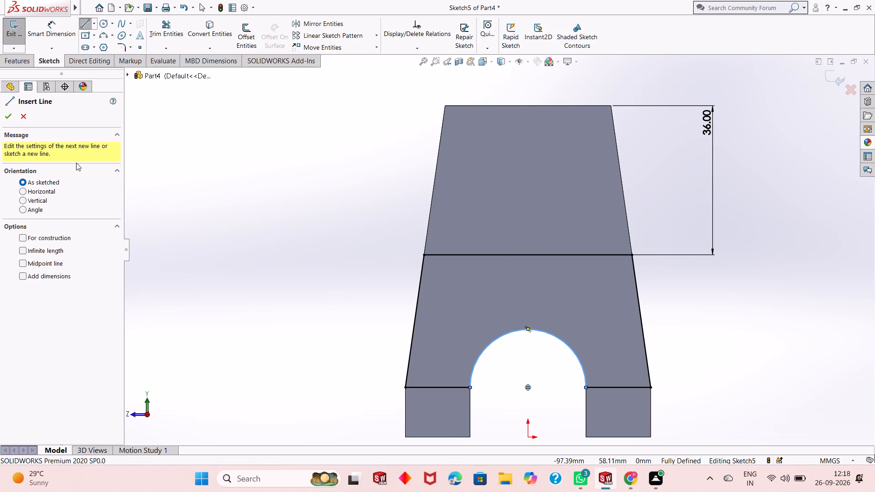
Cut-extrude the closed end-face profile above the legs to a blind depth of 19 mm.
{"action": "left_click", "coordinate": [10, 116]}
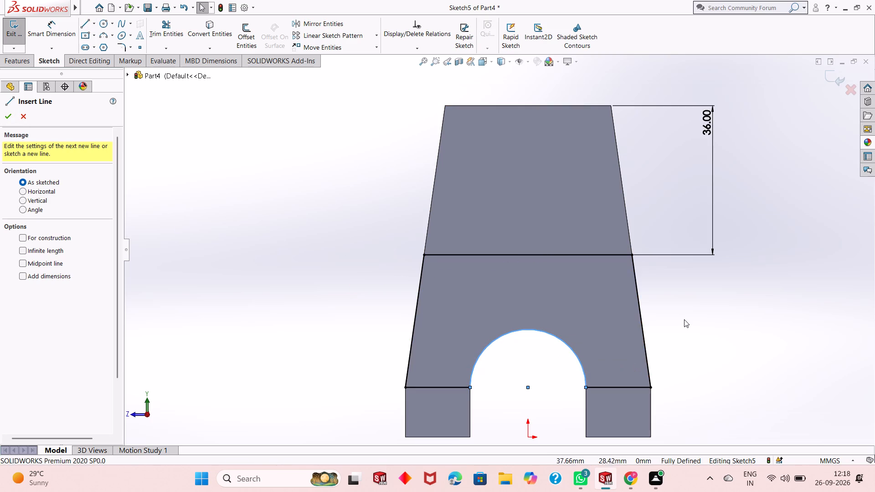
{"action": "left_click", "coordinate": [684, 319]}
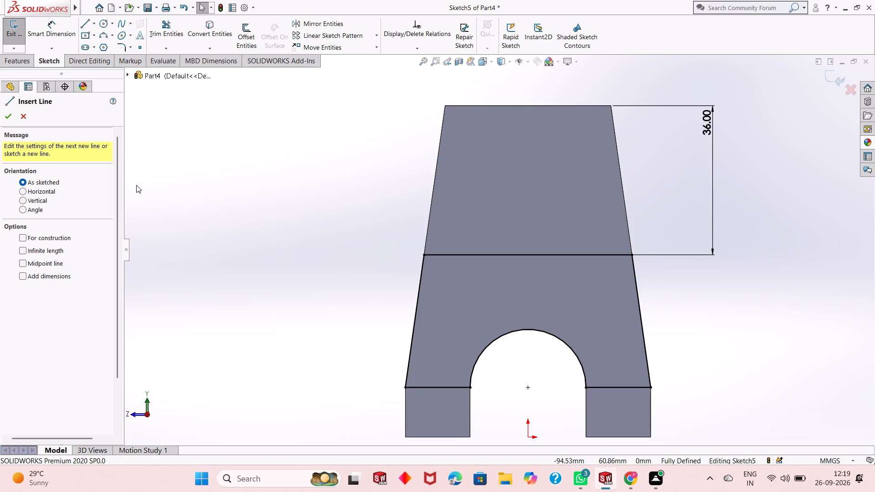
{"action": "right_click", "coordinate": [214, 141]}
{"action": "left_click", "coordinate": [176, 158]}
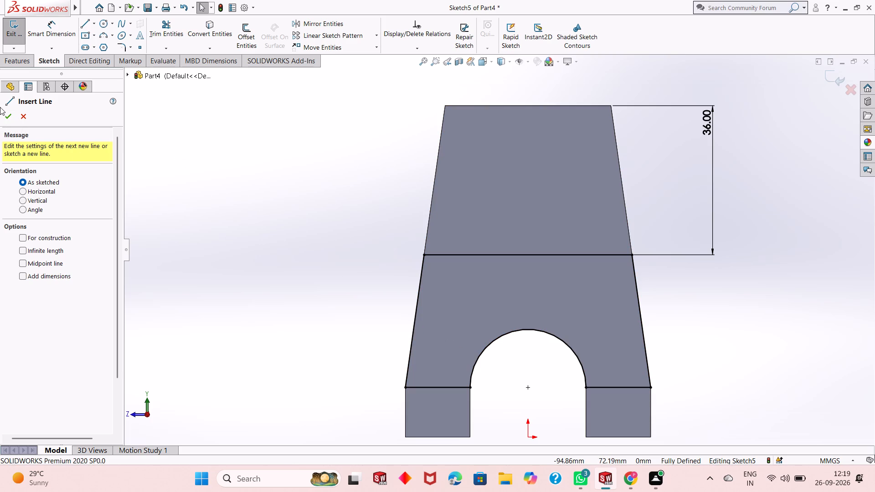
{"action": "left_click", "coordinate": [8, 115]}
{"action": "left_click", "coordinate": [17, 60]}
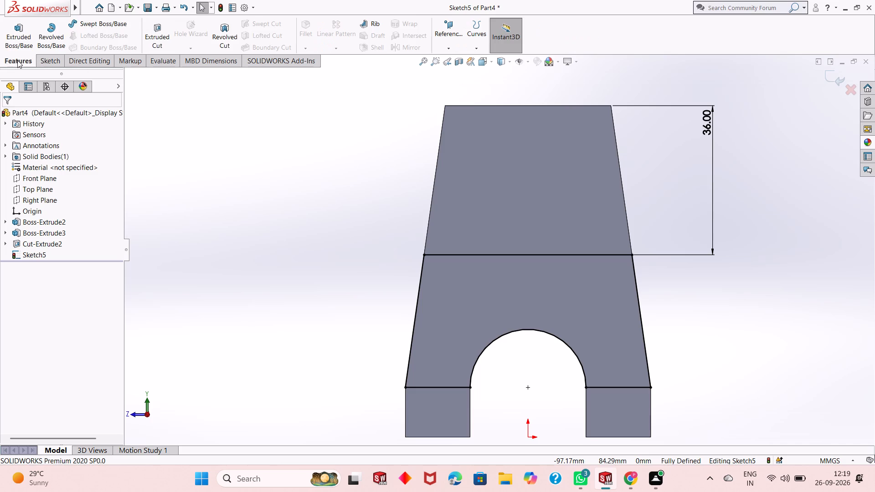
{"action": "left_click", "coordinate": [156, 39]}
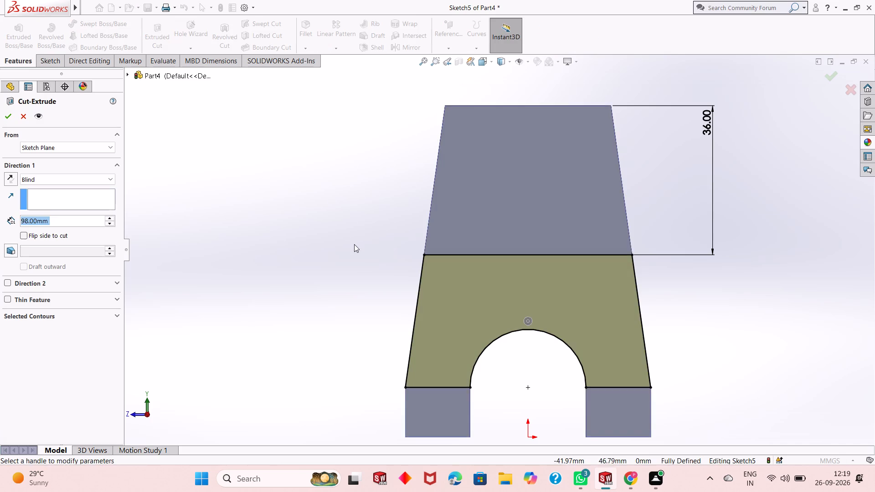
{"action": "middle_click_drag", "start_coordinate": [354, 247], "coordinate": [397, 260]}
{"action": "scroll", "coordinate": [397, 260], "scroll_direction": "up", "scroll_amount": 4}
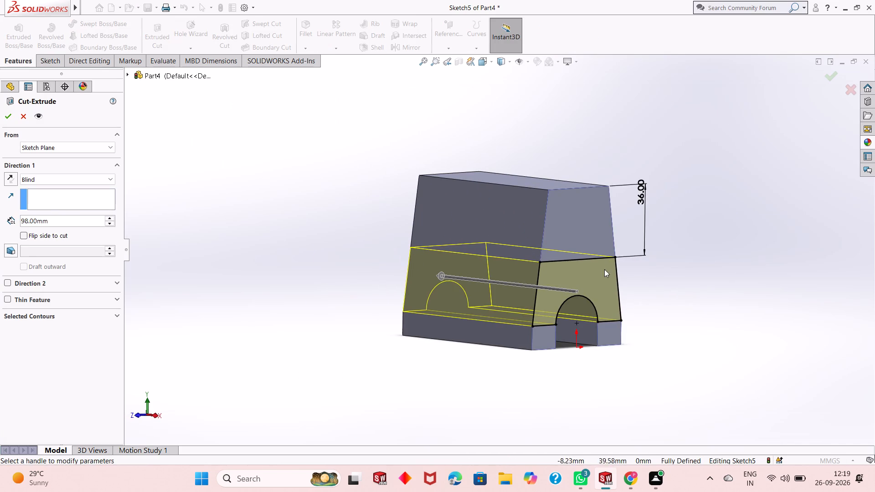
{"action": "scroll", "coordinate": [673, 257], "scroll_direction": "down", "scroll_amount": 1}
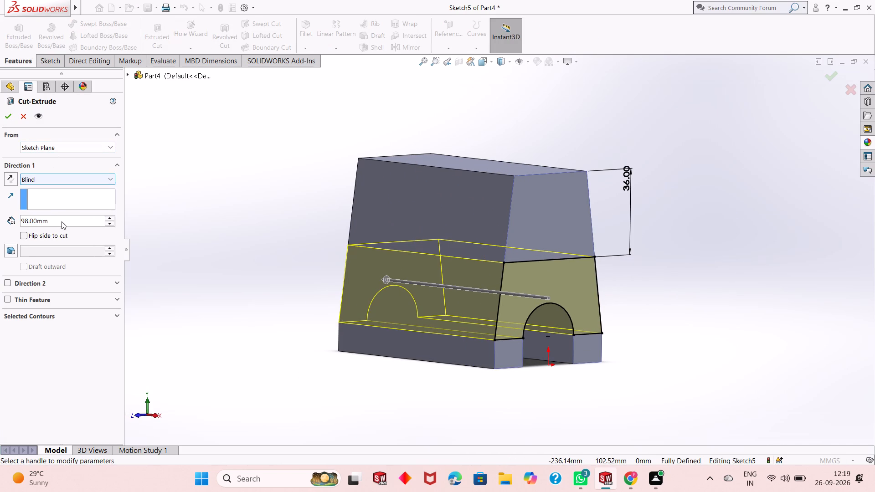
{"action": "double_click", "coordinate": [62, 221]}
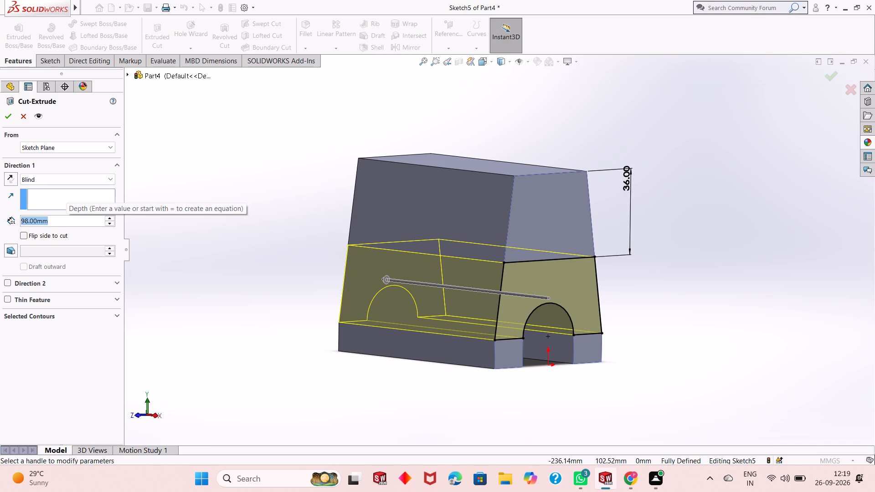
{"action": "type", "text": "19"}
{"action": "key", "text": "Return"}
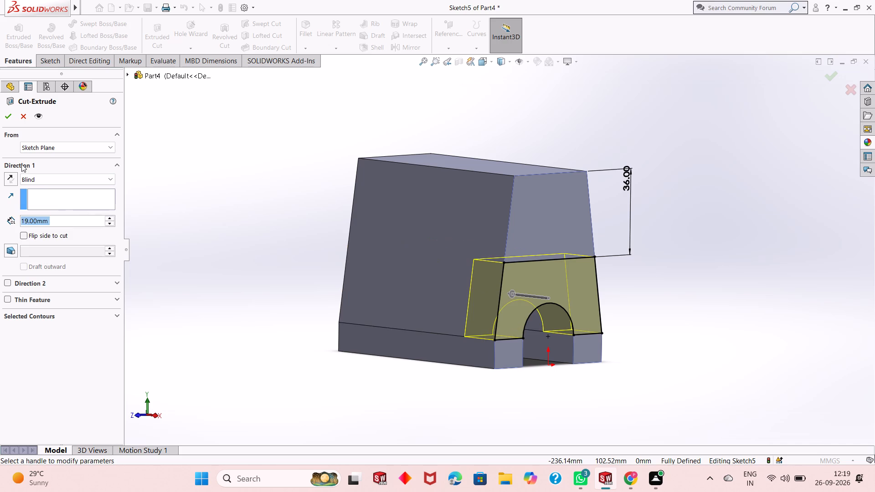
{"action": "left_click", "coordinate": [3, 116]}
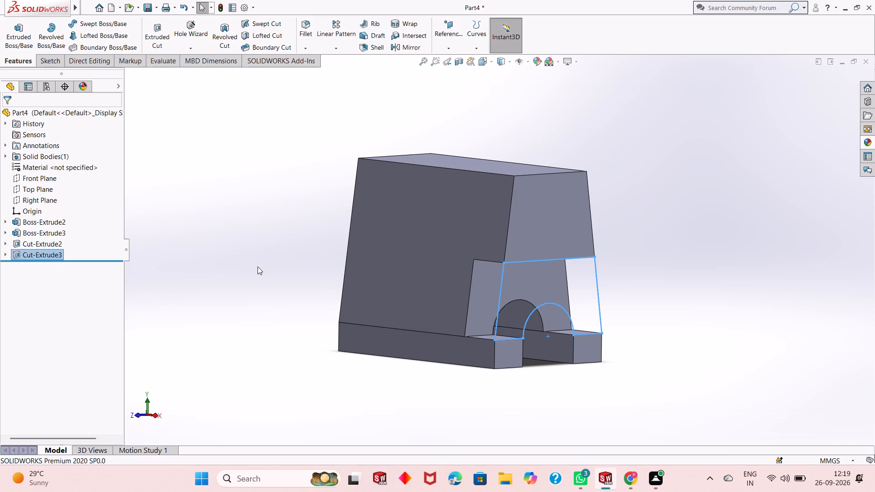
{"action": "left_click", "coordinate": [257, 266]}
Start a sketch on the opposite end face, the uncut one, and view it face-on.
{"action": "middle_click_drag", "start_coordinate": [640, 307], "coordinate": [622, 299]}
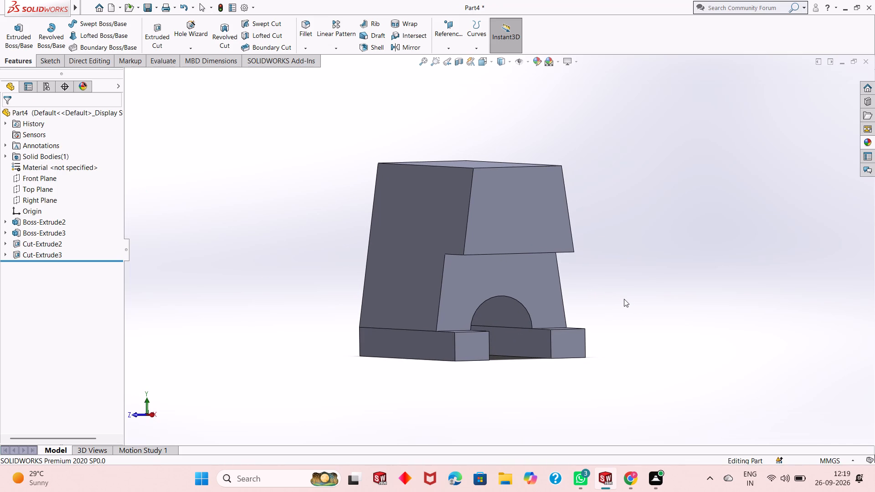
{"action": "middle_click_drag", "start_coordinate": [628, 303], "coordinate": [776, 293]}
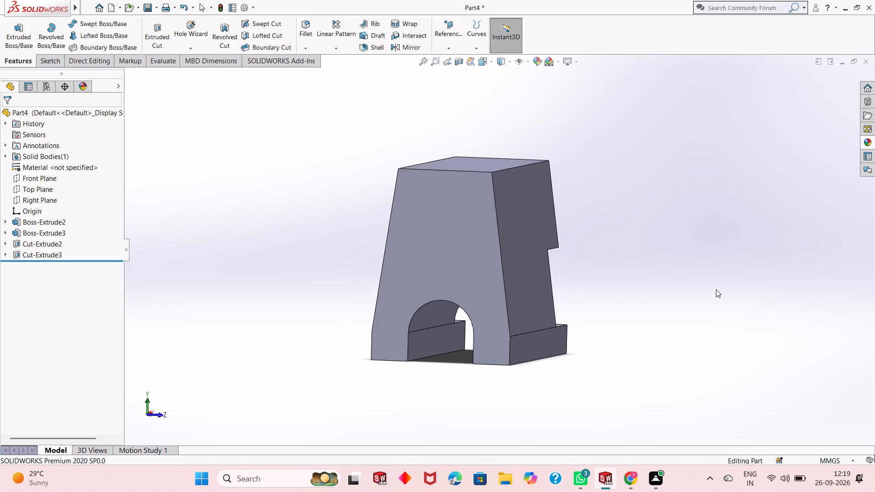
{"action": "left_click", "coordinate": [493, 266]}
{"action": "left_click", "coordinate": [531, 246]}
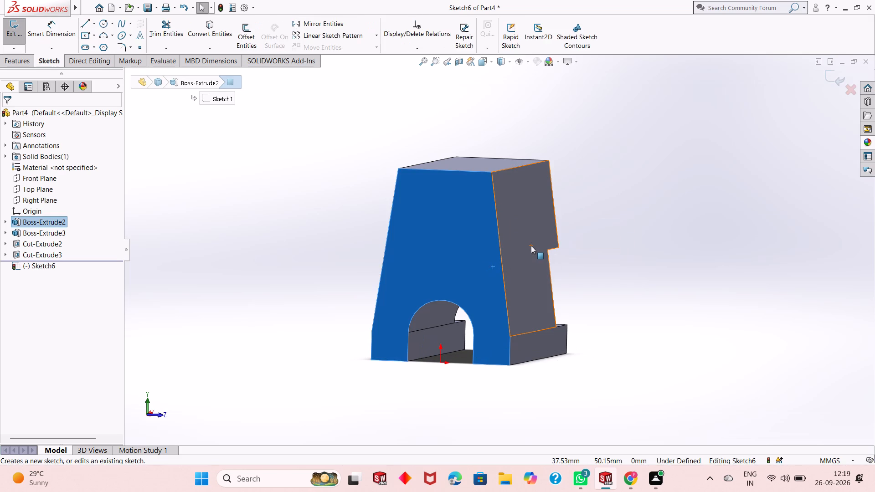
{"action": "key", "text": "ctrl+8"}
{"action": "key", "text": "Escape"}
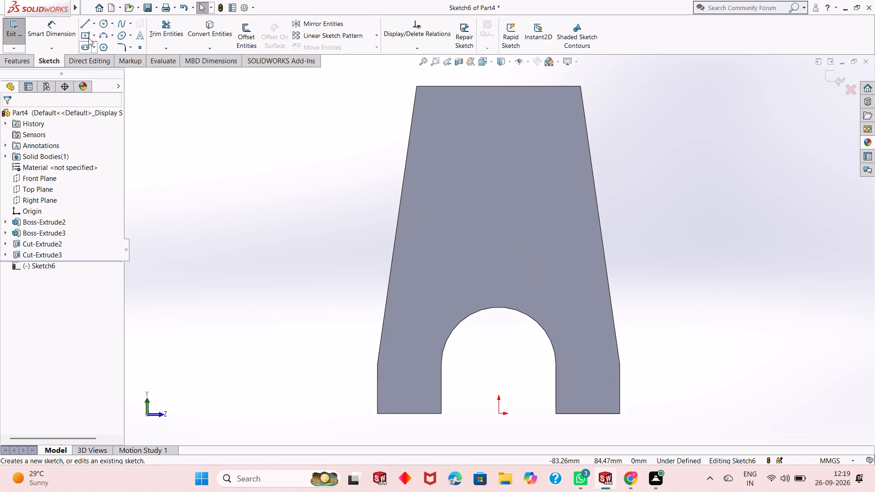
Draw lines across the left leg, about 32.5 mm up the left sloped edge, and about 50 mm across to the right edge.
{"action": "left_click", "coordinate": [84, 24]}
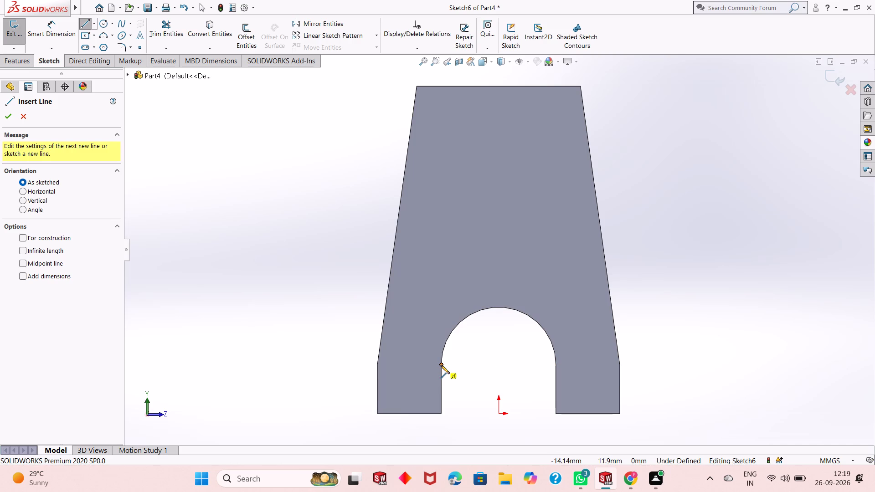
{"action": "left_click", "coordinate": [441, 365]}
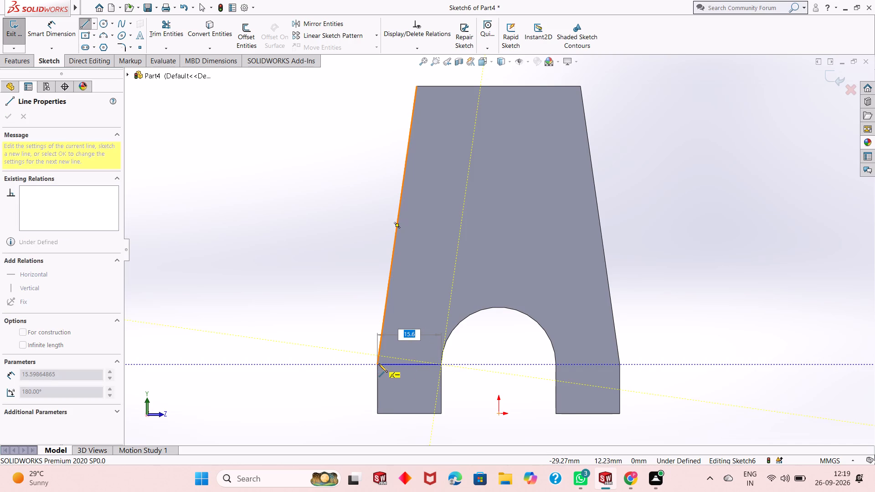
{"action": "left_click", "coordinate": [379, 364]}
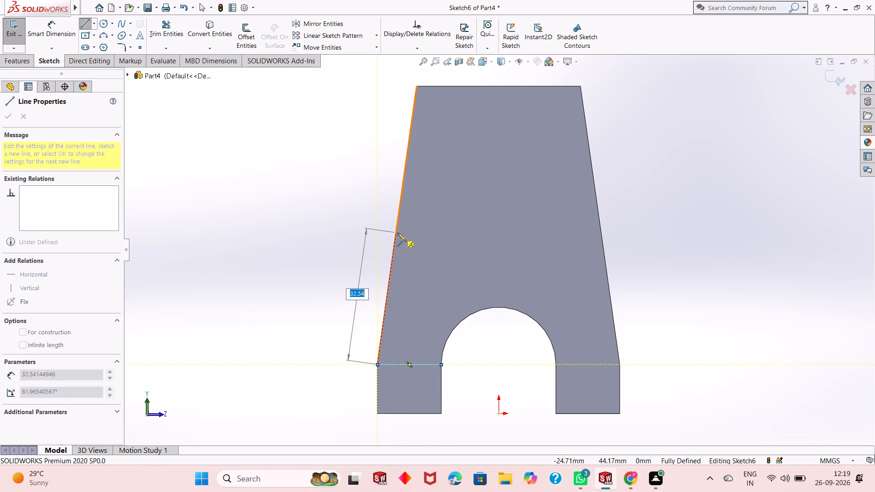
{"action": "left_click", "coordinate": [397, 233]}
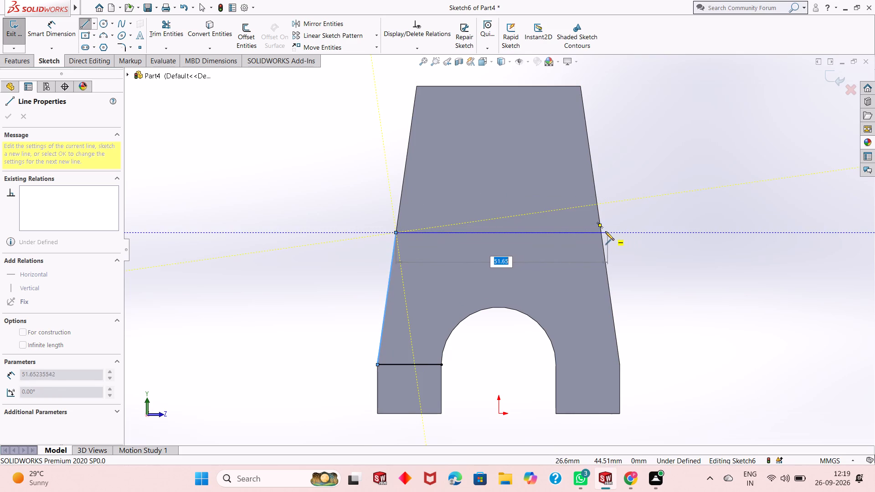
{"action": "left_click", "coordinate": [602, 232]}
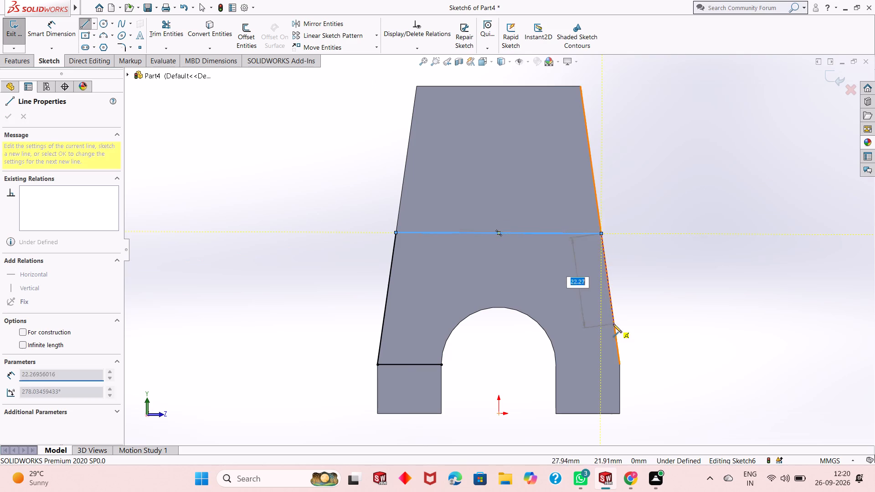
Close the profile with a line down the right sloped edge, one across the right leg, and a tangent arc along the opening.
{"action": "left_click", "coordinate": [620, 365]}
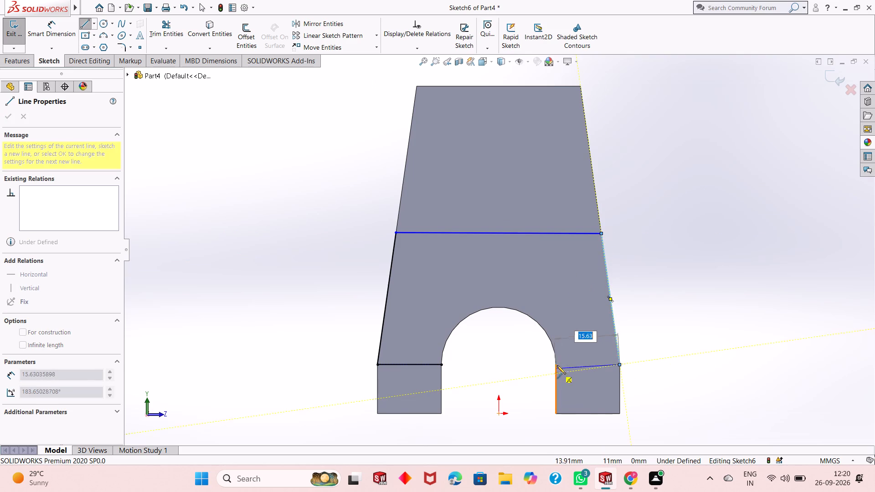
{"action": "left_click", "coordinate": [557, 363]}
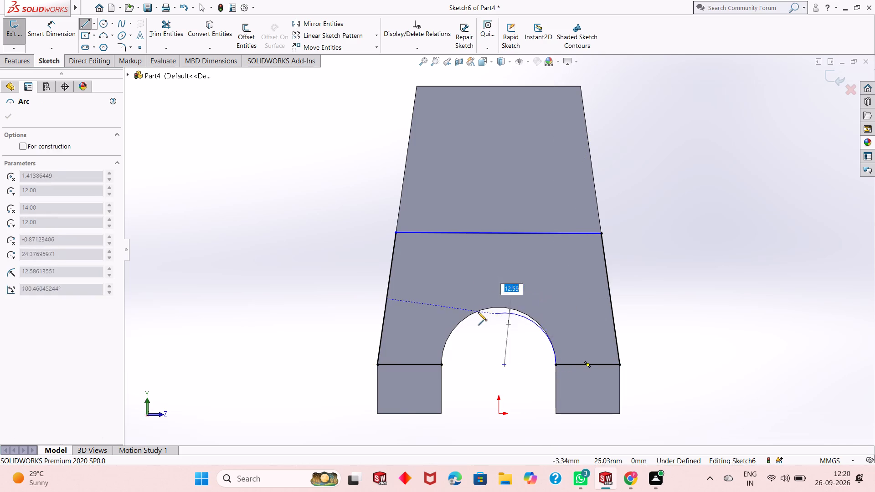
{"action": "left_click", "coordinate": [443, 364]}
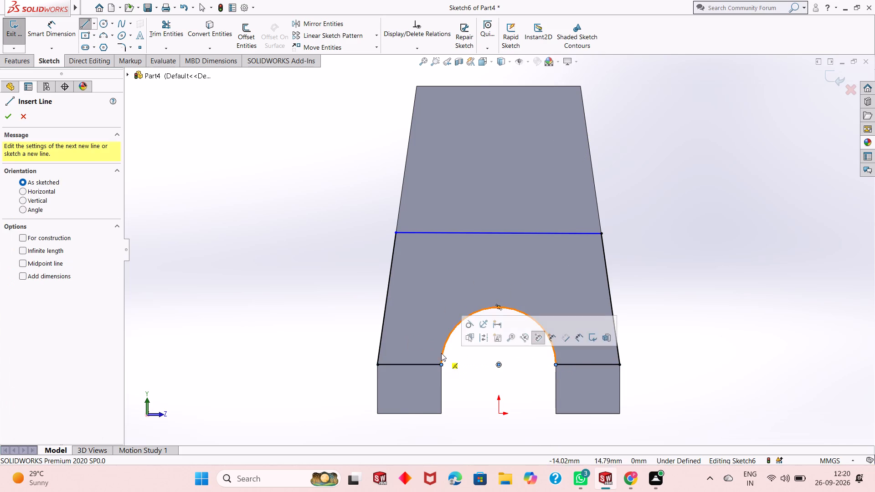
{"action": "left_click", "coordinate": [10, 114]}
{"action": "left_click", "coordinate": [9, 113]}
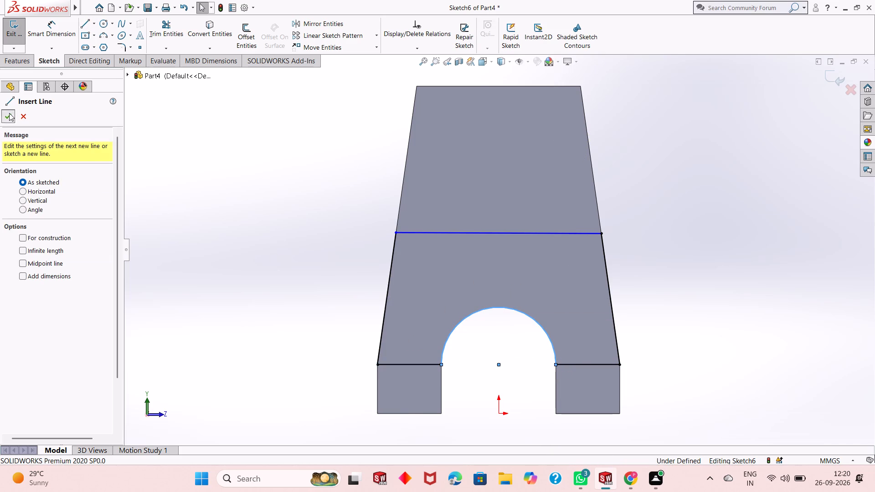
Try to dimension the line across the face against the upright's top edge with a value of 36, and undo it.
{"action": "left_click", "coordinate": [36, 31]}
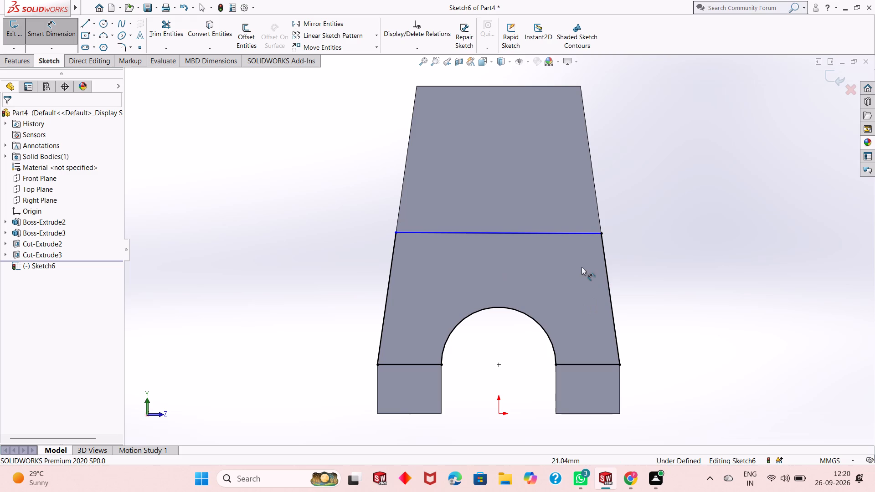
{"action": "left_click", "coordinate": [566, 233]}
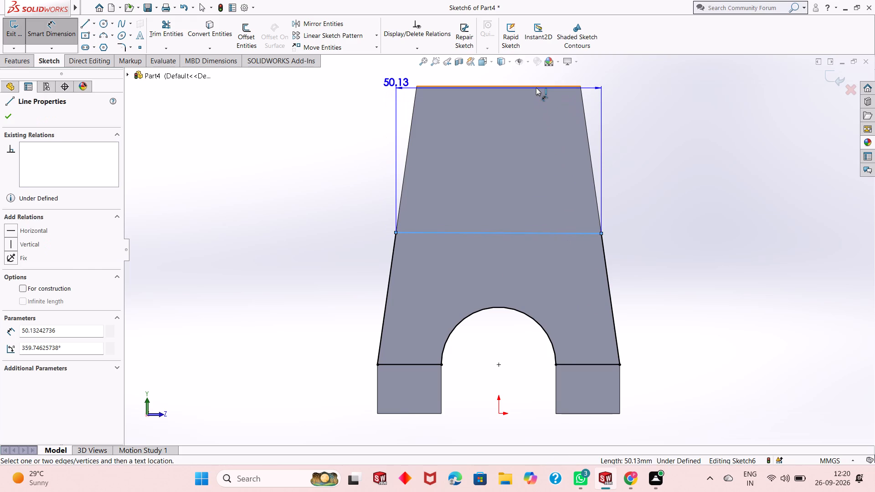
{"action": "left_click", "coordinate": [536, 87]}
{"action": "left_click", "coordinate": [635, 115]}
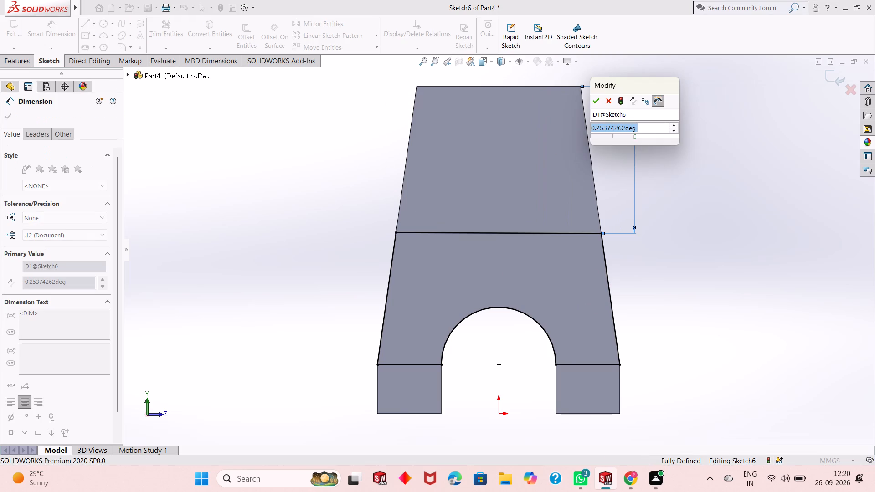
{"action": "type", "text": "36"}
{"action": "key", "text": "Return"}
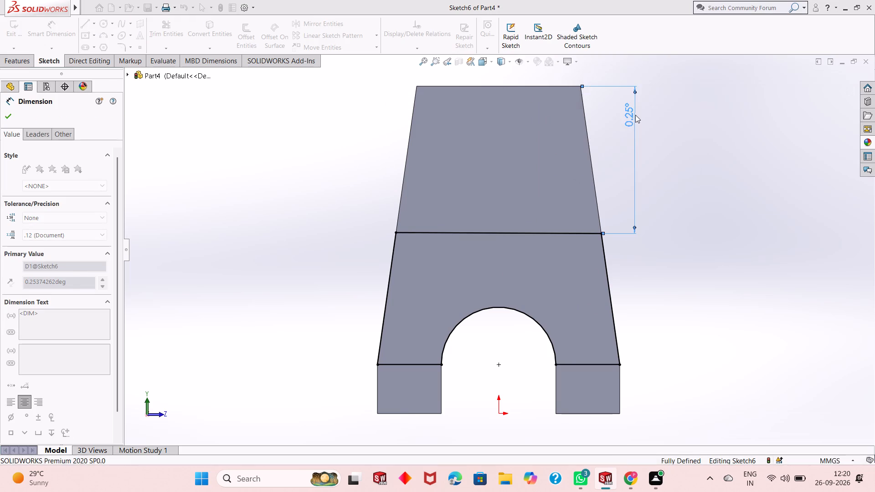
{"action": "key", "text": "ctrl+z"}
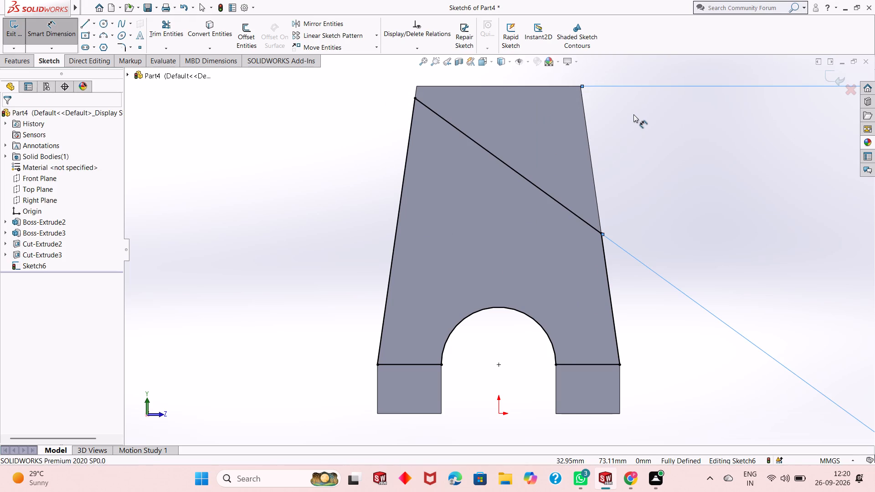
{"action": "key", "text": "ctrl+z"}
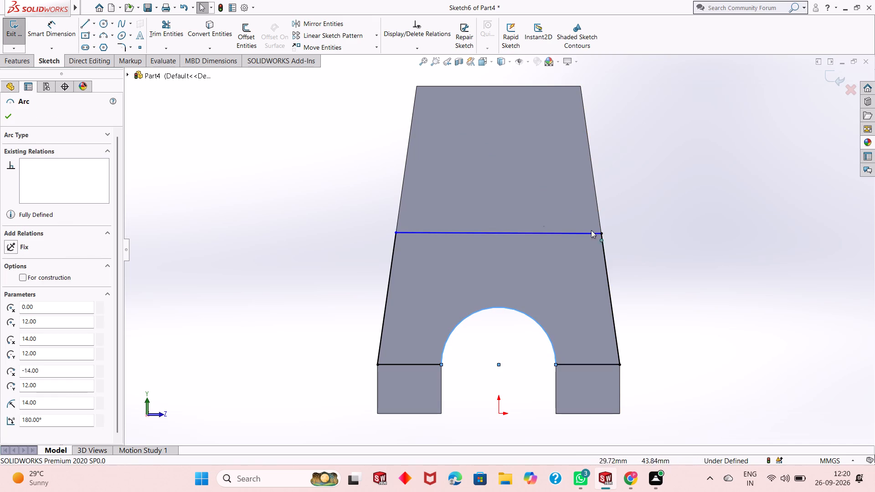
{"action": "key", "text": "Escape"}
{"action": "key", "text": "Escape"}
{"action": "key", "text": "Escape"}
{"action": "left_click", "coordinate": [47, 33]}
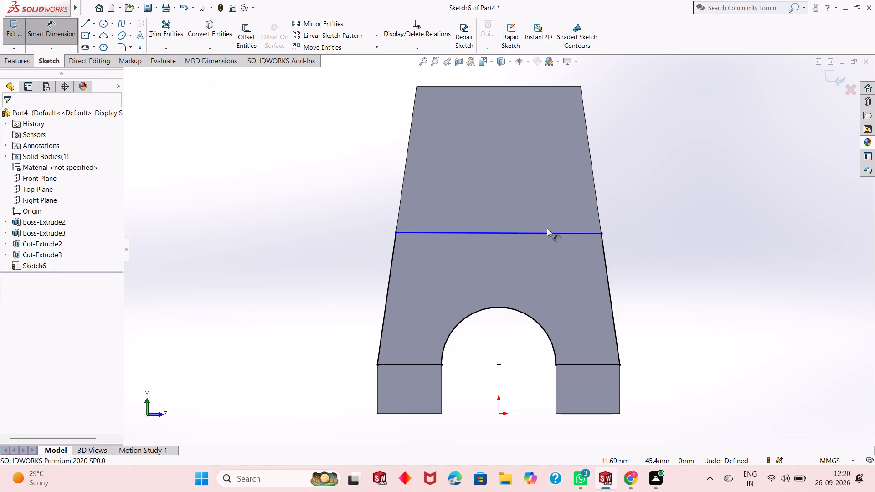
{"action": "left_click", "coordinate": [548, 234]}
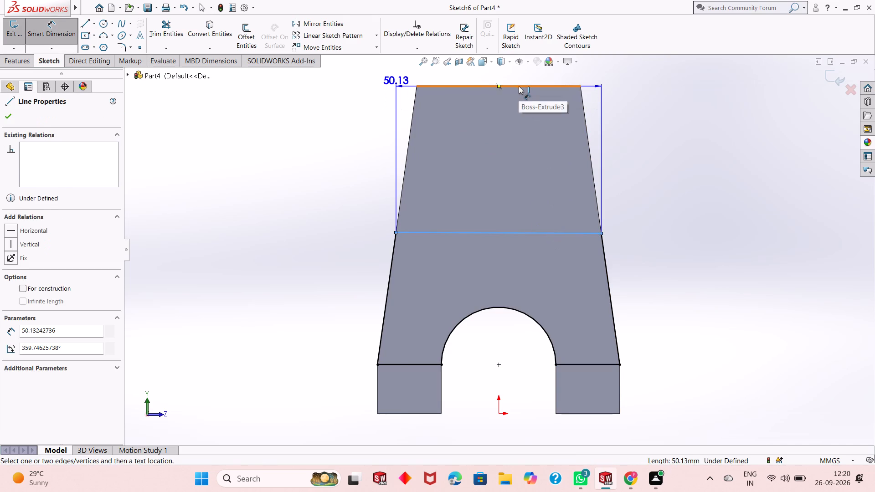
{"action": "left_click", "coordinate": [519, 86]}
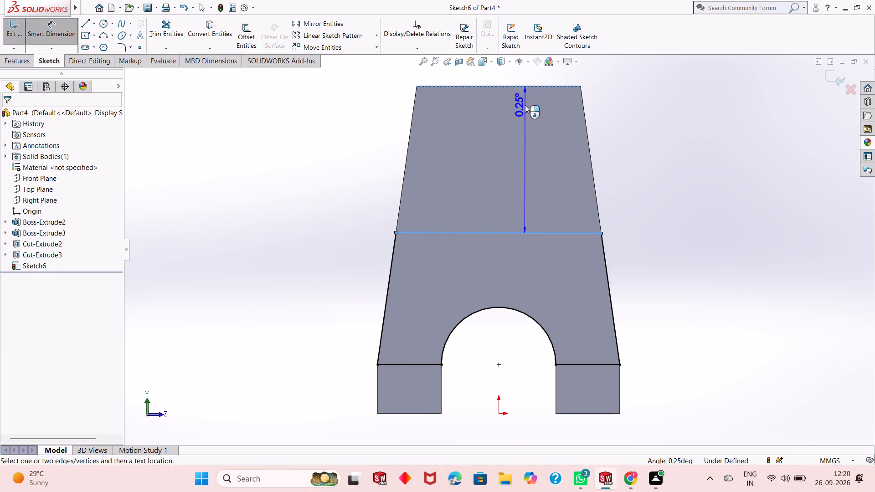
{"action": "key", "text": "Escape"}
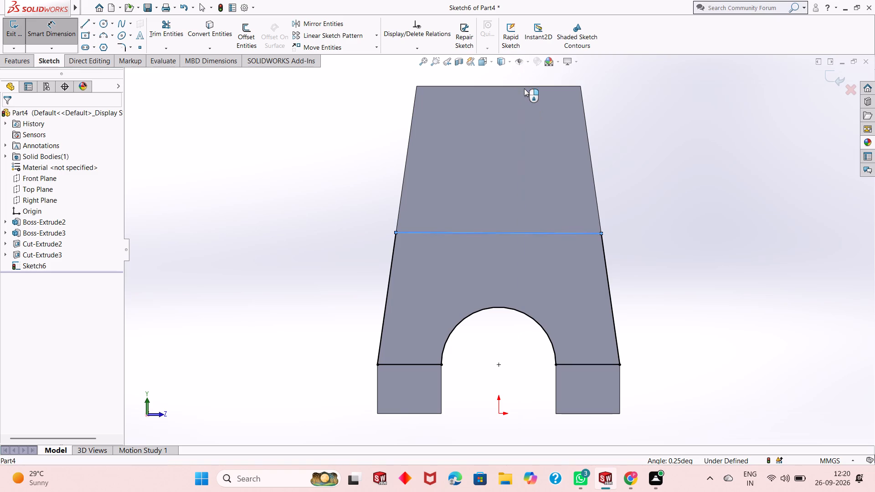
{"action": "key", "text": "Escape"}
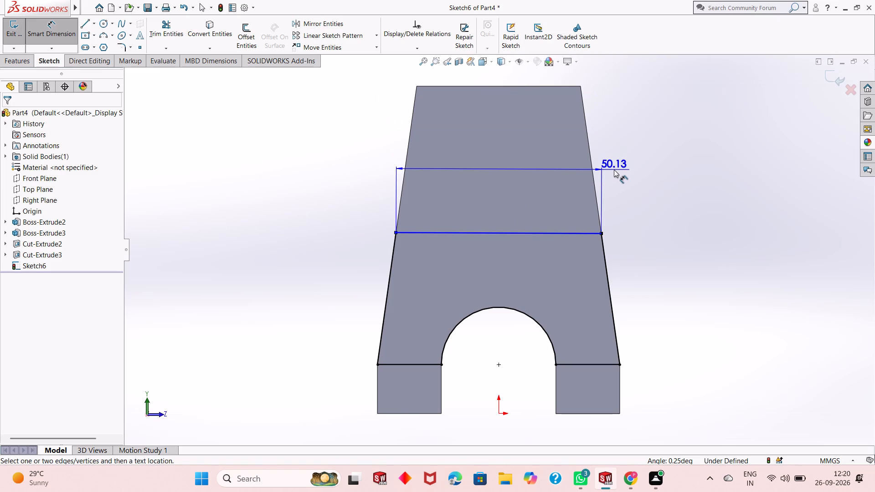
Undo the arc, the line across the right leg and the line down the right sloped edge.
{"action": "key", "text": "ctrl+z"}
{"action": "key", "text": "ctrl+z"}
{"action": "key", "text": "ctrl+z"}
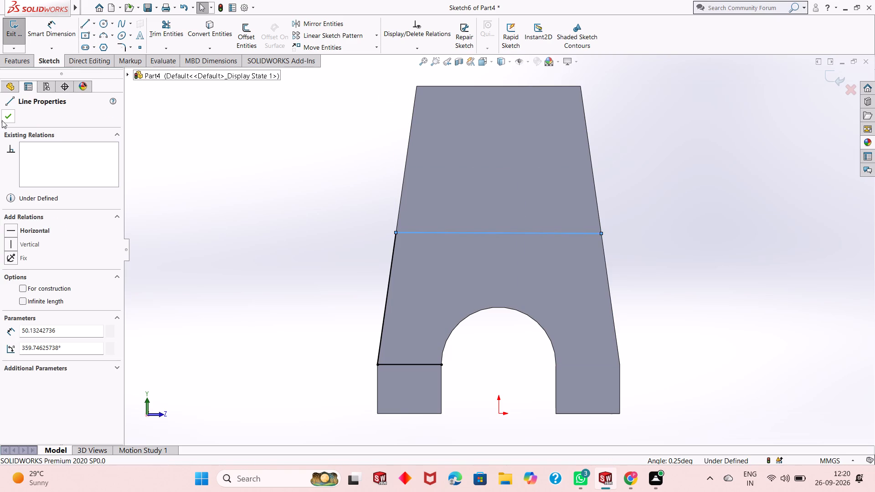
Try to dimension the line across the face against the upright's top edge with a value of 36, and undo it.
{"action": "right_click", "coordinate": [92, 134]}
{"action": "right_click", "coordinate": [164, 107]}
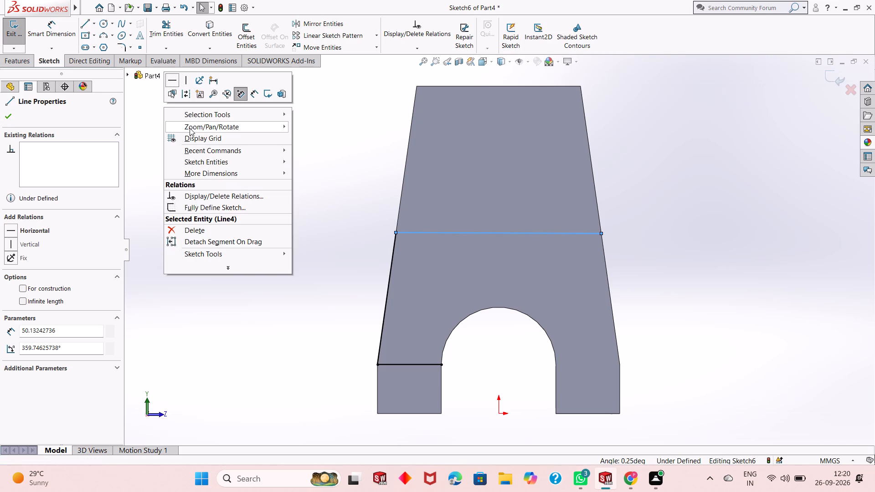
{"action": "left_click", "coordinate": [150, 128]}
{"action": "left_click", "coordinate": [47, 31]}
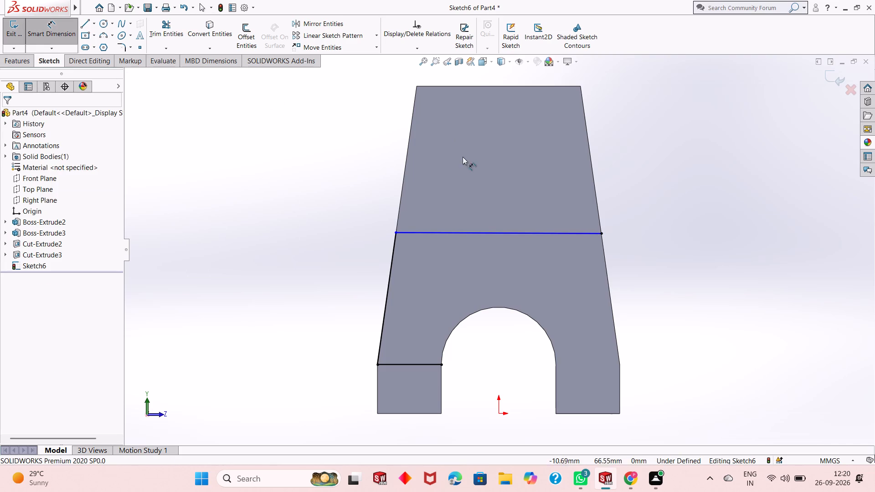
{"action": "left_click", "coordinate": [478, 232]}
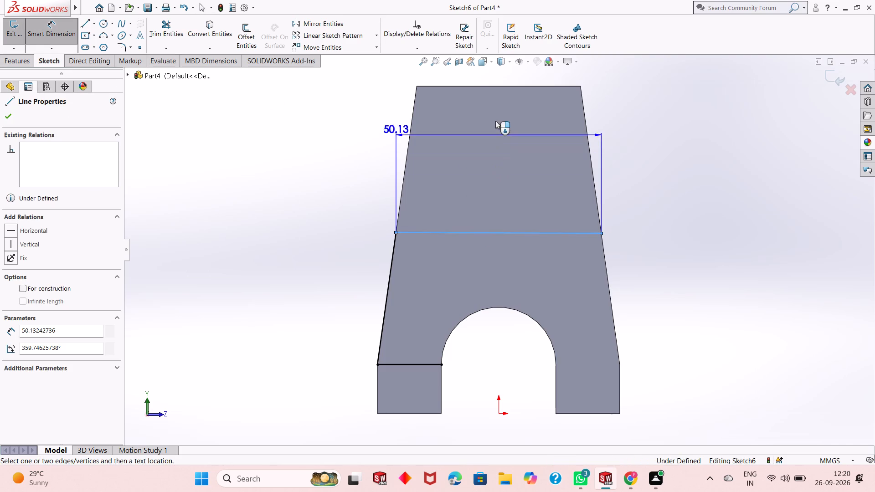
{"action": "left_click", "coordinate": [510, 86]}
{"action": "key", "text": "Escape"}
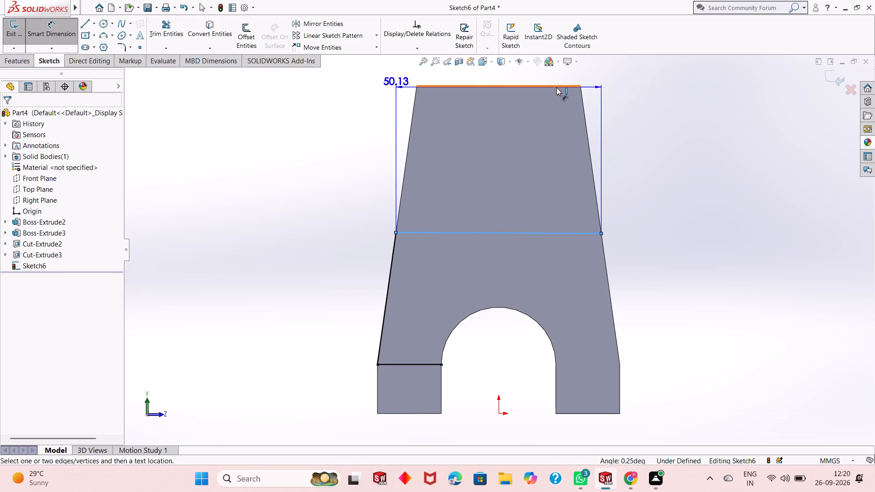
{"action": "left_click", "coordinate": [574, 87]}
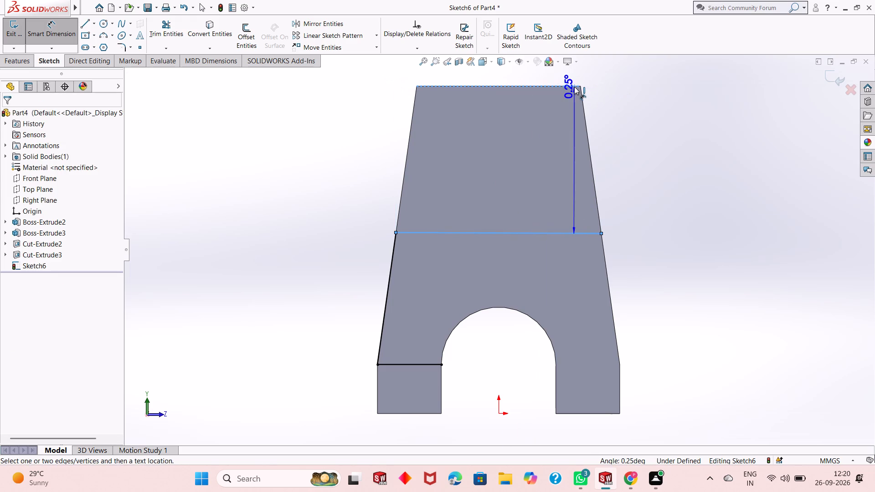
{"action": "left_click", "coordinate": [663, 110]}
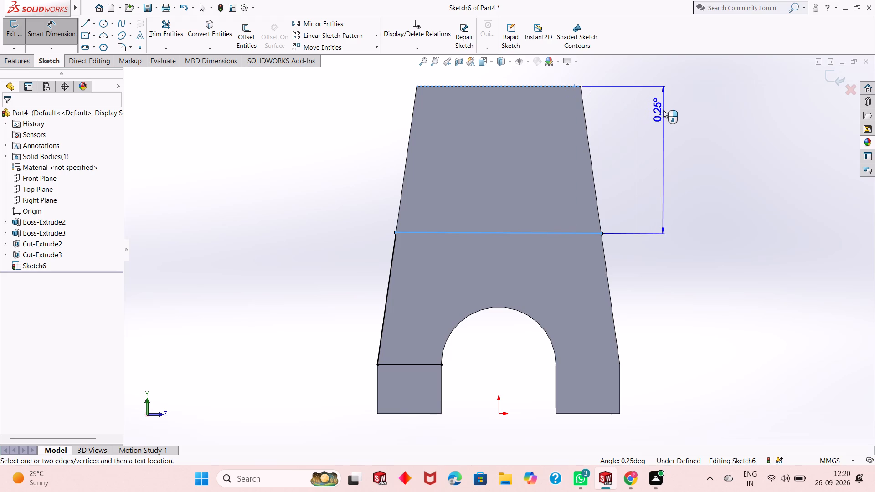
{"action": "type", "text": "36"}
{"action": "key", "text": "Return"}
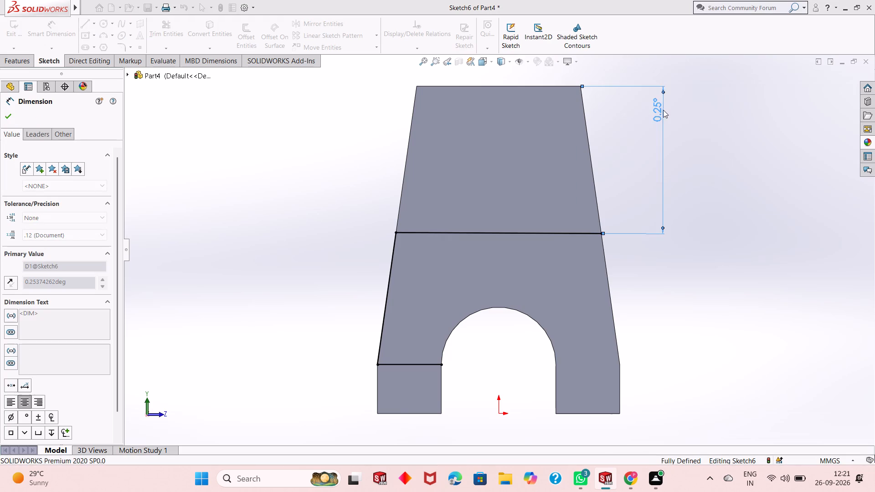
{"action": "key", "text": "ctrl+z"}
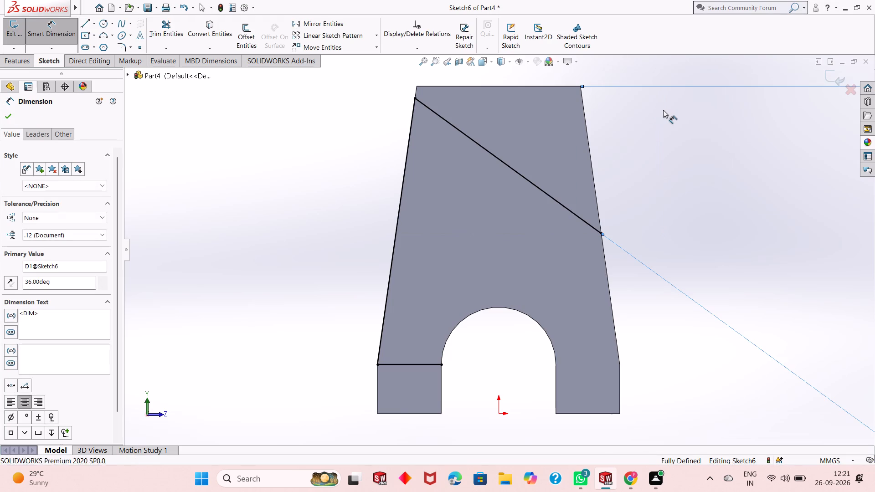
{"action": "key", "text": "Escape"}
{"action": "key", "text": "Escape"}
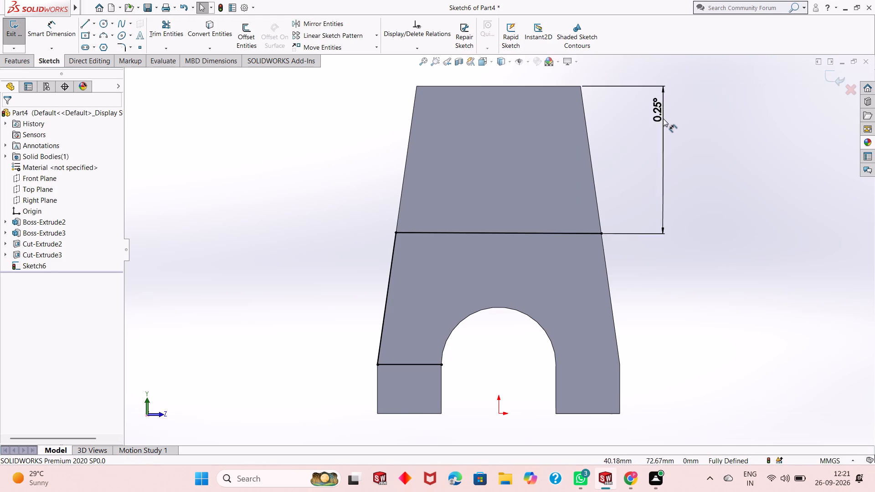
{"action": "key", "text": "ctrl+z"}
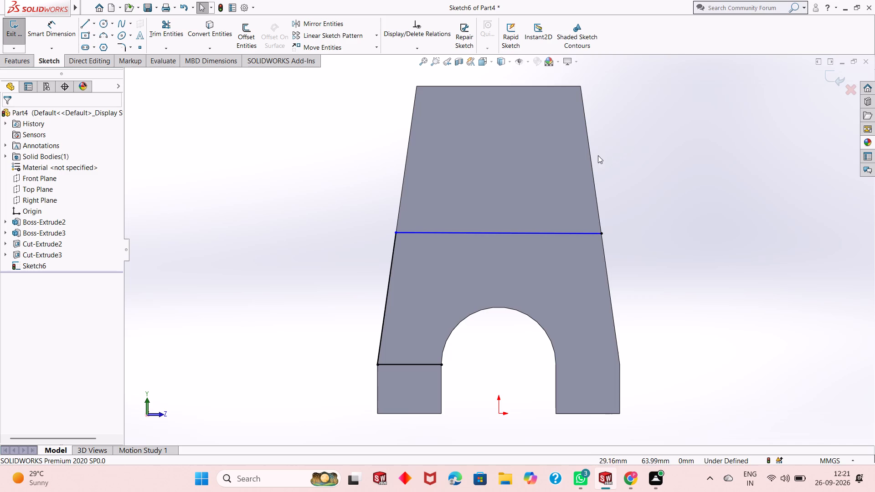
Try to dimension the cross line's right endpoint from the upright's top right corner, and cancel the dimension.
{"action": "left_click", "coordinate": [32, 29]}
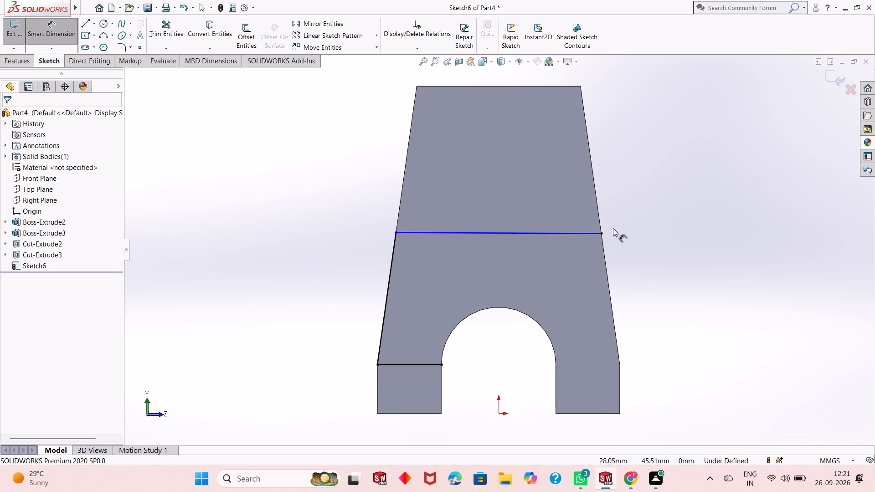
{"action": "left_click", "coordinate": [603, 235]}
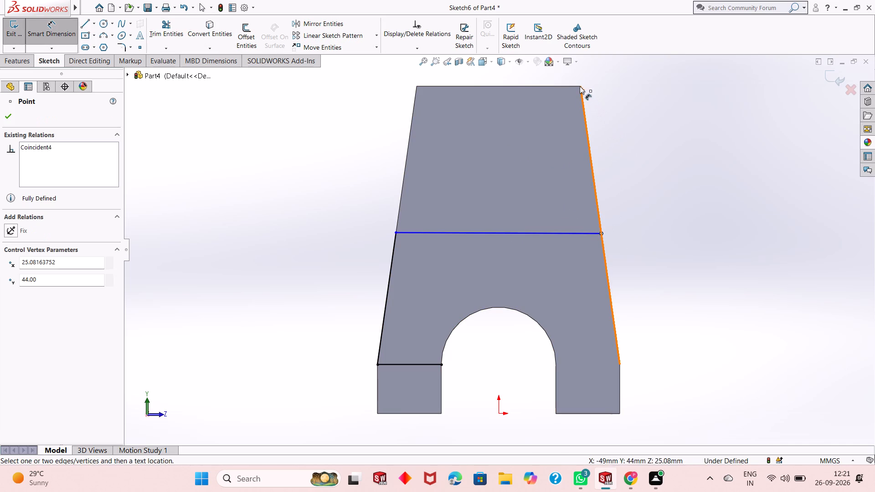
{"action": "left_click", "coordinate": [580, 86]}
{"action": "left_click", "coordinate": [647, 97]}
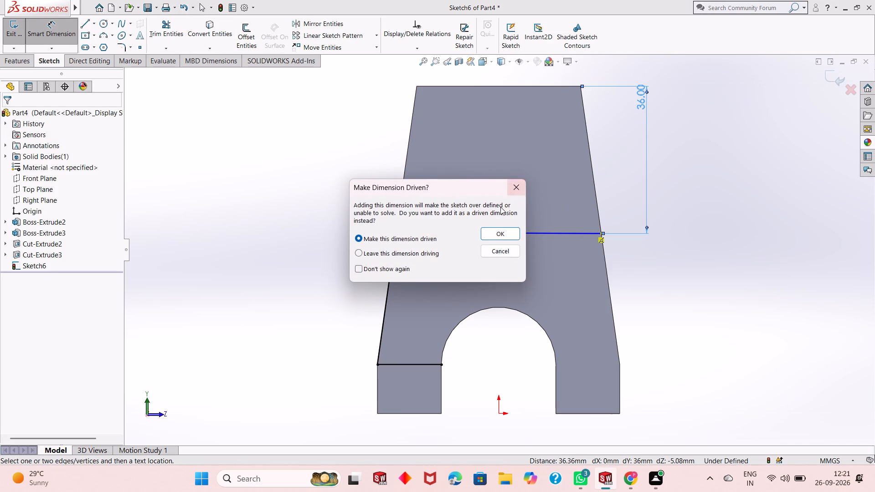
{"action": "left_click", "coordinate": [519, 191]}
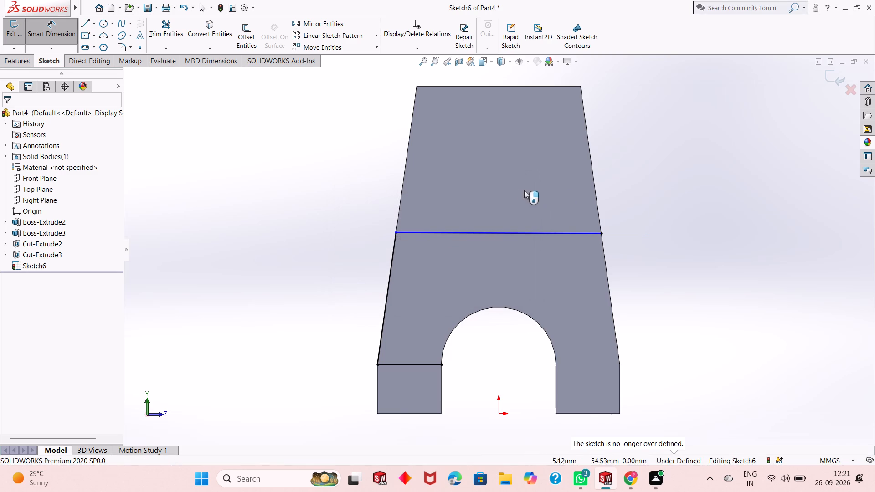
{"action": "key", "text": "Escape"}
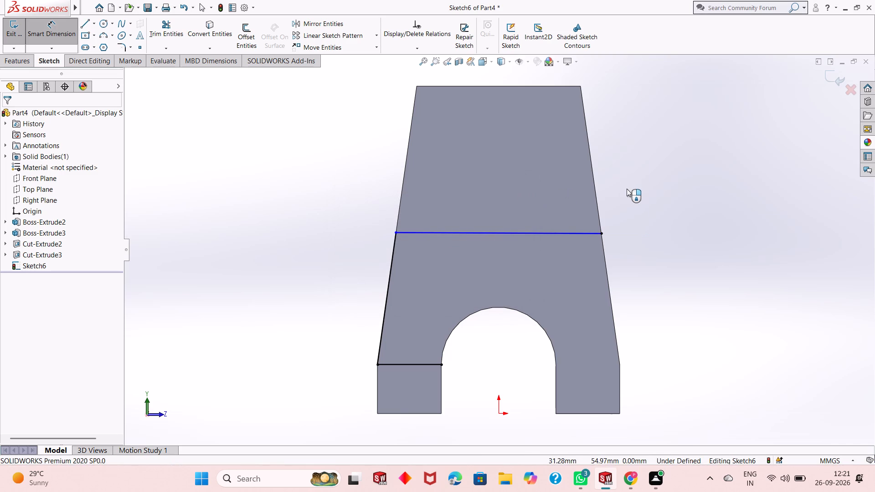
Undo the line across the face and the line up the left sloped edge.
{"action": "key", "text": "ctrl+z"}
{"action": "key", "text": "ctrl+z"}
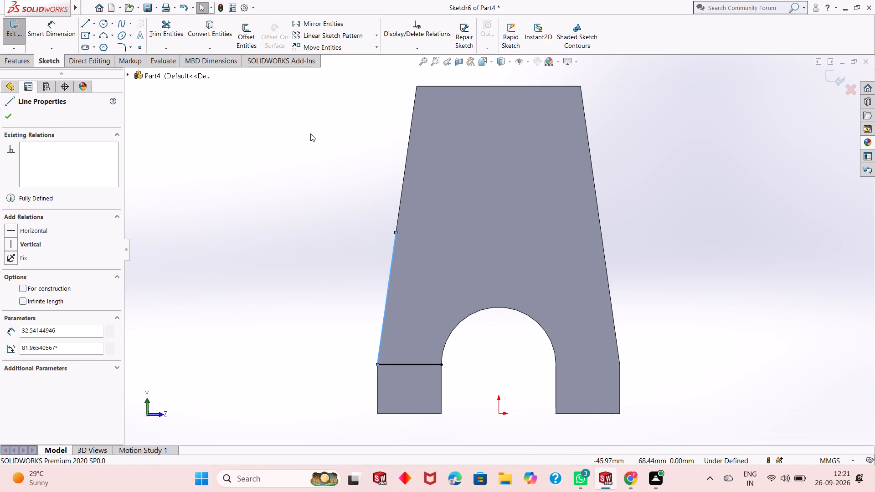
{"action": "key", "text": "ctrl+z"}
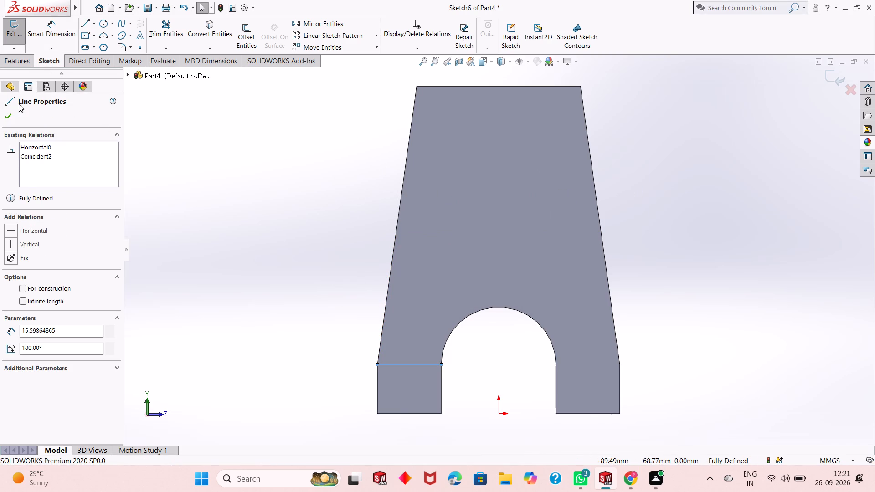
{"action": "left_click", "coordinate": [8, 119]}
Draw a line up the left sloped edge and a horizontal line about 50.5 mm across to the right sloped edge.
{"action": "left_click", "coordinate": [87, 24]}
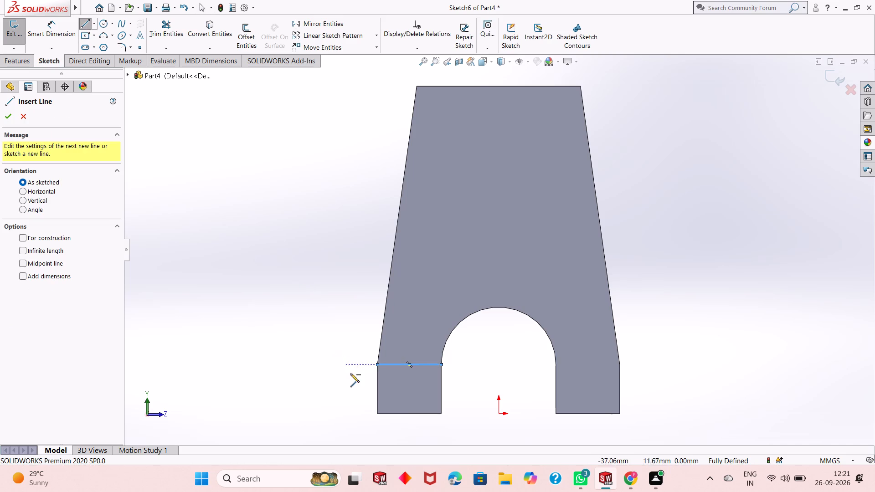
{"action": "left_click", "coordinate": [377, 365]}
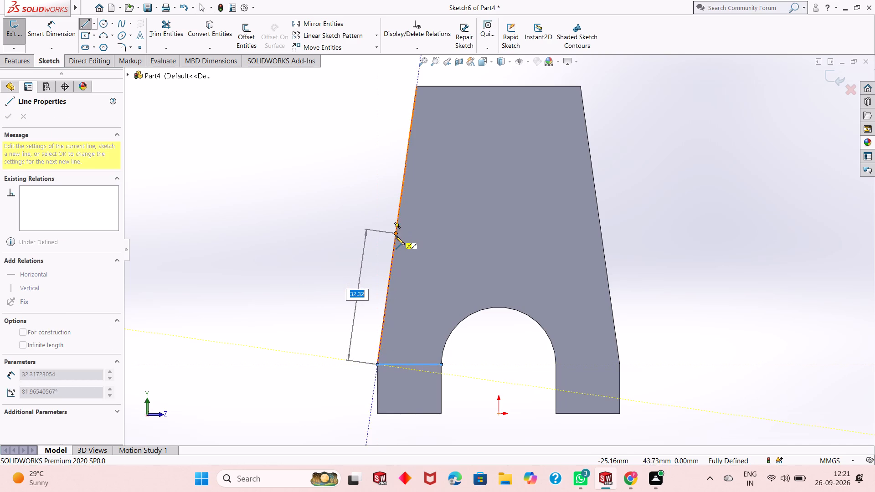
{"action": "left_click", "coordinate": [395, 238]}
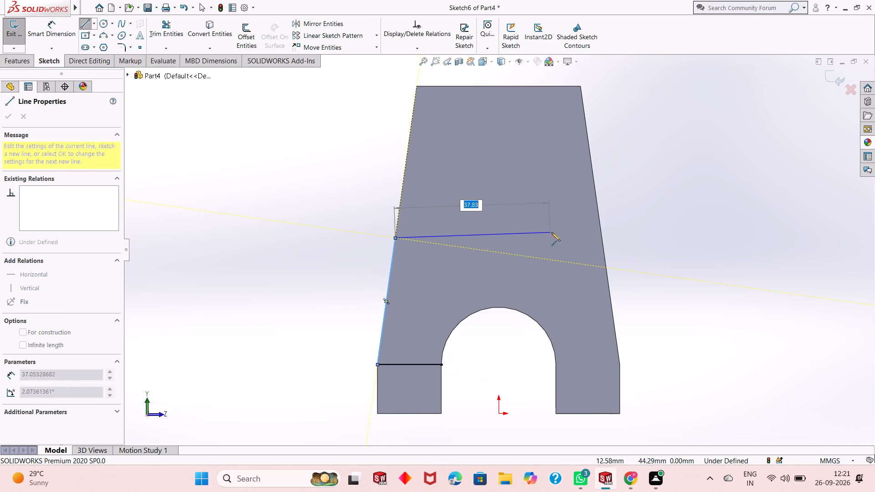
{"action": "left_click", "coordinate": [603, 237]}
{"action": "right_click", "coordinate": [628, 211]}
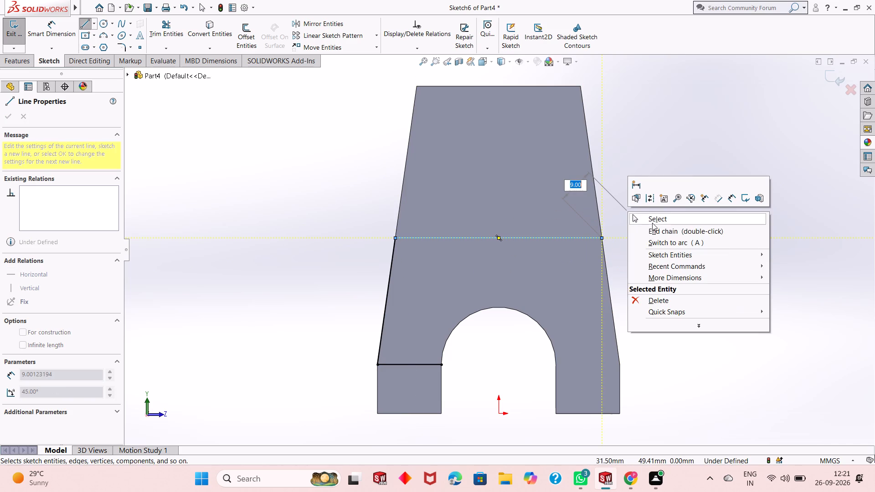
{"action": "left_click", "coordinate": [652, 223]}
Dimension the horizontal line 36 mm below the upright's top right corner.
{"action": "left_click", "coordinate": [46, 26]}
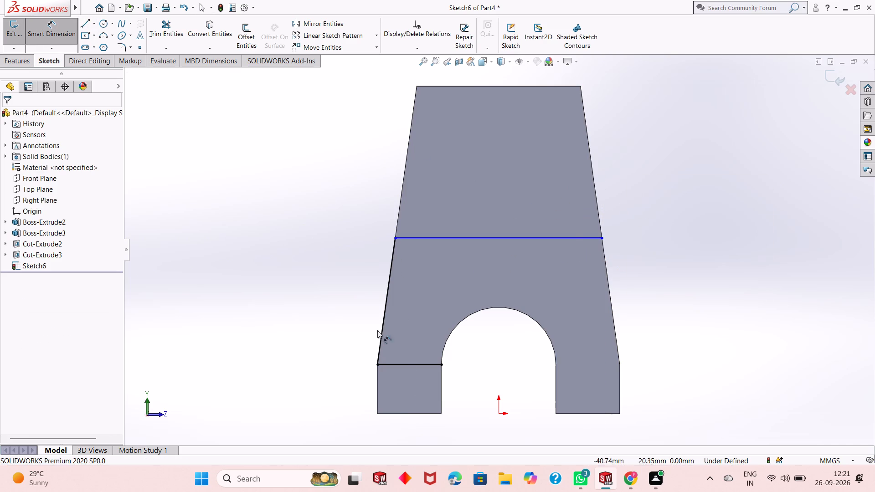
{"action": "left_click", "coordinate": [571, 237]}
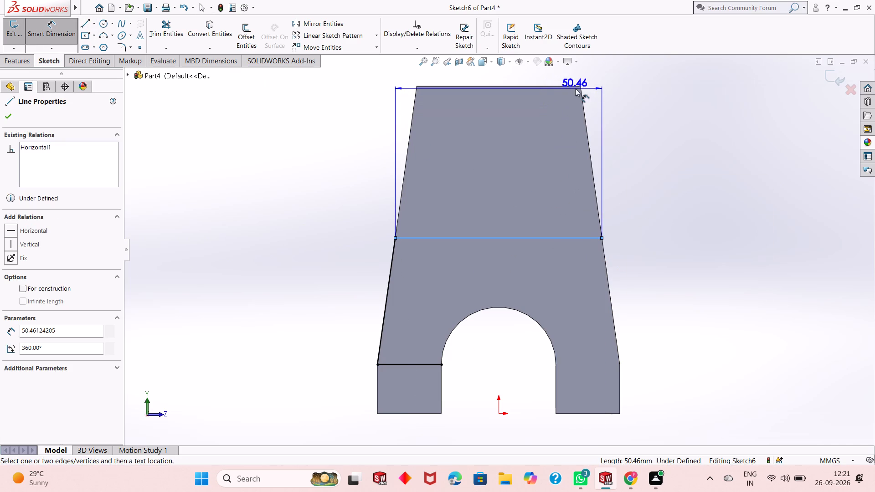
{"action": "left_click", "coordinate": [581, 86]}
{"action": "left_click", "coordinate": [641, 86]}
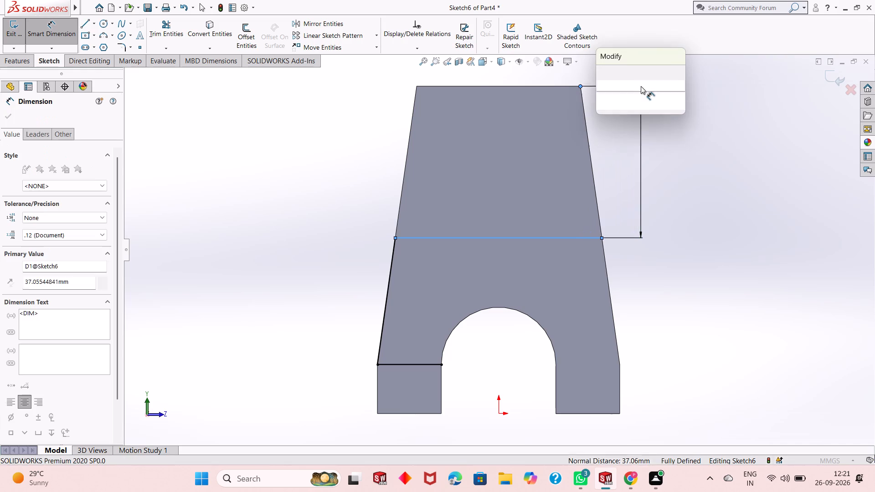
{"action": "type", "text": "36"}
{"action": "key", "text": "Return"}
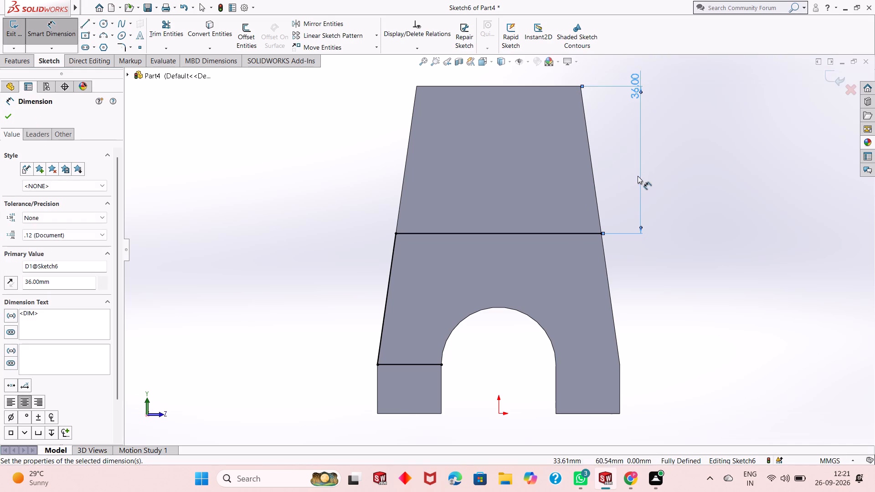
{"action": "right_click", "coordinate": [638, 177]}
{"action": "left_click", "coordinate": [671, 203]}
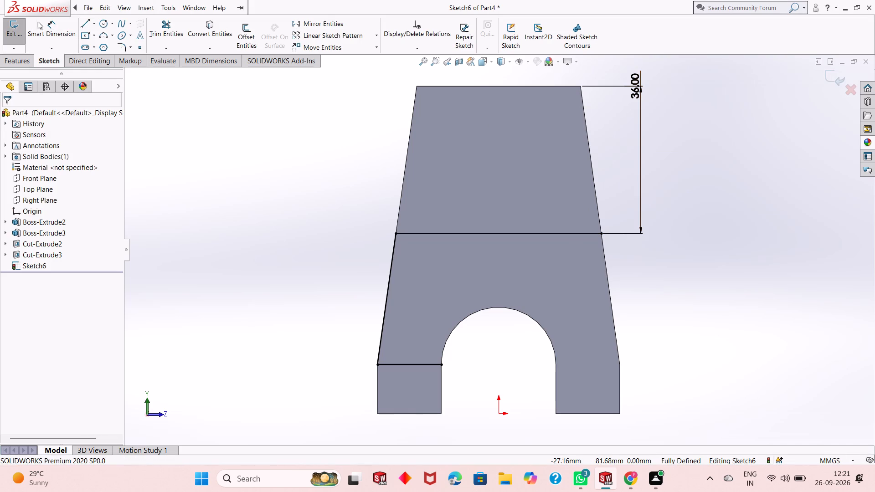
Close the profile with a line down the right sloped edge, one across the right leg, and a tangent arc along the opening.
{"action": "left_click", "coordinate": [84, 26]}
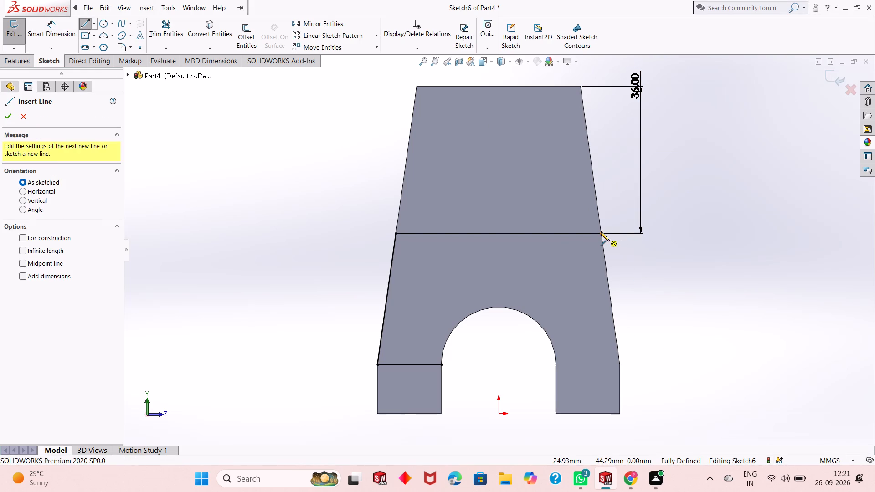
{"action": "left_click", "coordinate": [600, 232]}
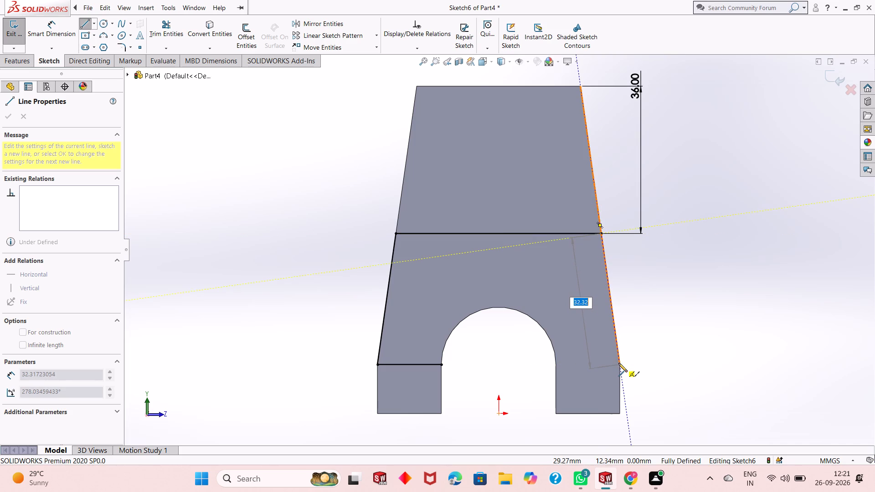
{"action": "left_click", "coordinate": [620, 365]}
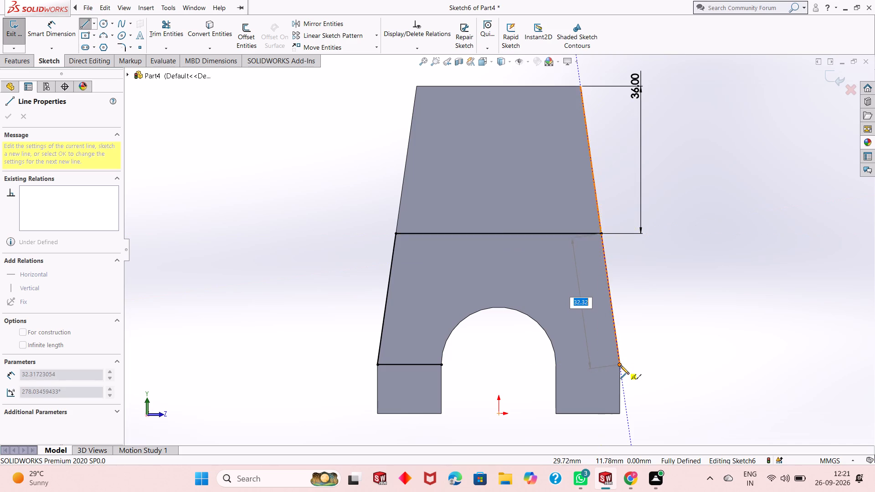
{"action": "left_click", "coordinate": [556, 365]}
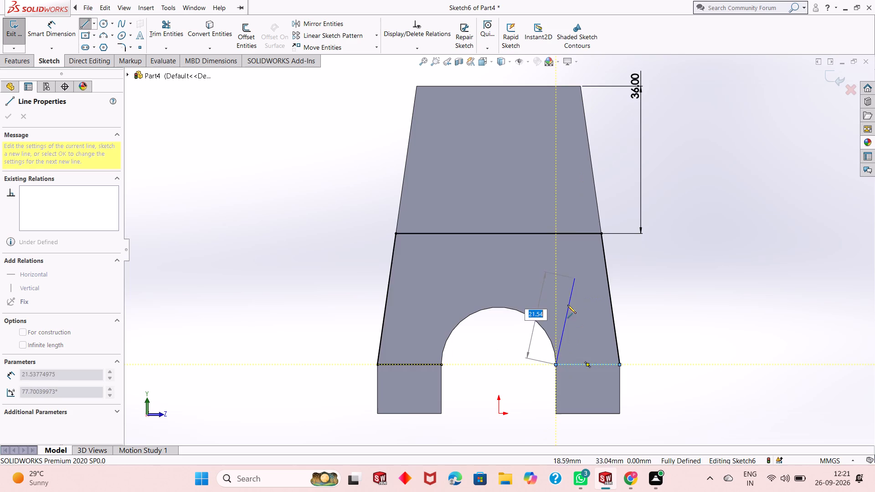
{"action": "left_click", "coordinate": [442, 364]}
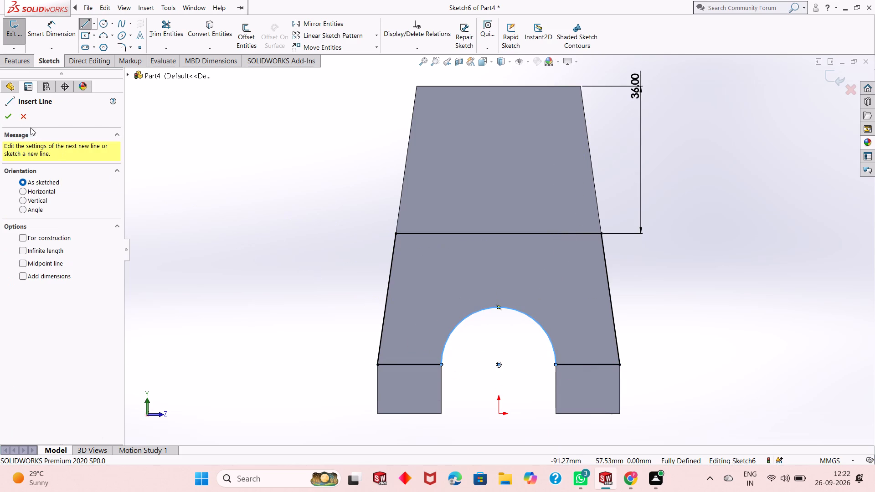
{"action": "left_click", "coordinate": [14, 120]}
{"action": "left_click", "coordinate": [8, 118]}
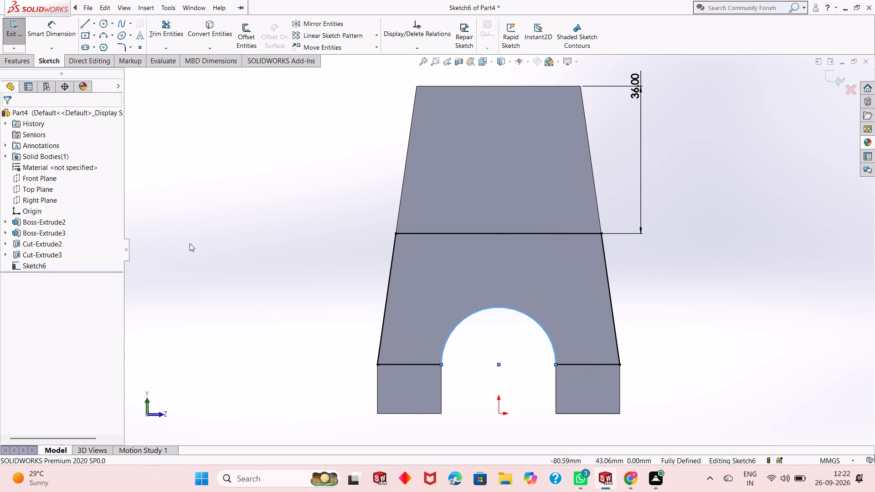
{"action": "left_click", "coordinate": [226, 245]}
{"action": "right_click", "coordinate": [226, 241]}
{"action": "double_click", "coordinate": [211, 235]}
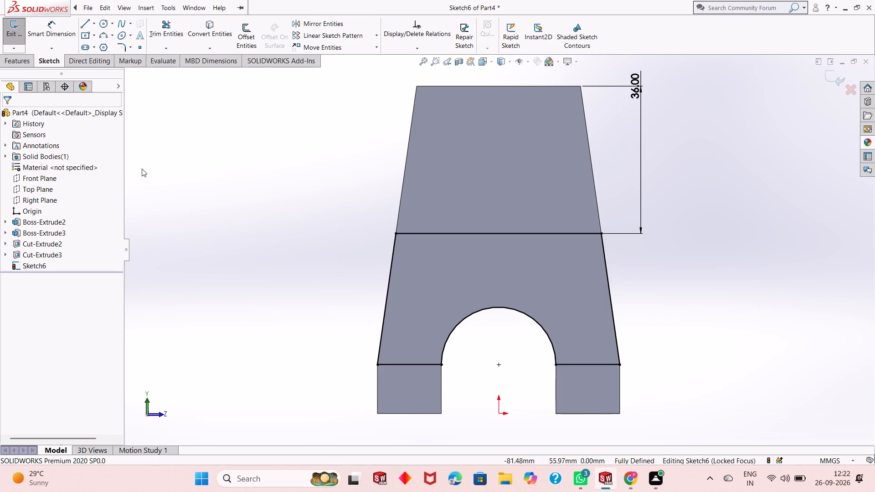
Cut-extrude the closed arch-surround profile 19 mm deep into the upright's end face.
{"action": "left_click", "coordinate": [21, 59]}
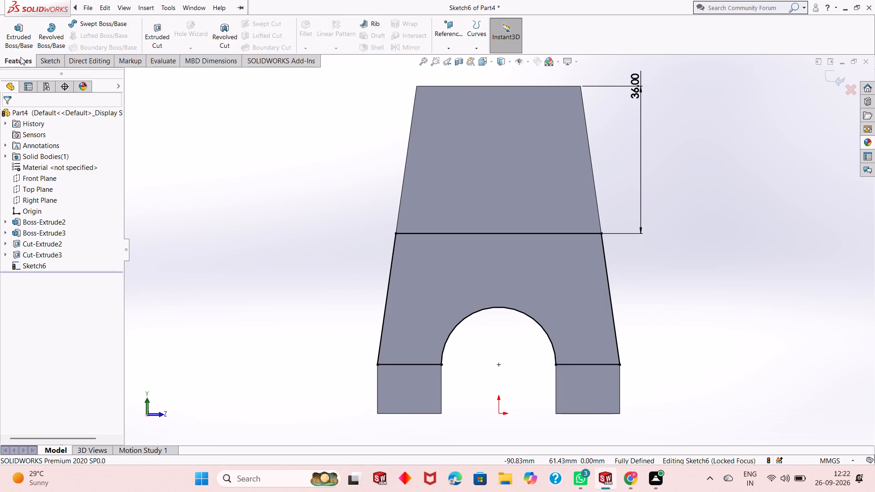
{"action": "left_click", "coordinate": [156, 39]}
{"action": "middle_click_drag", "start_coordinate": [429, 187], "coordinate": [462, 188]}
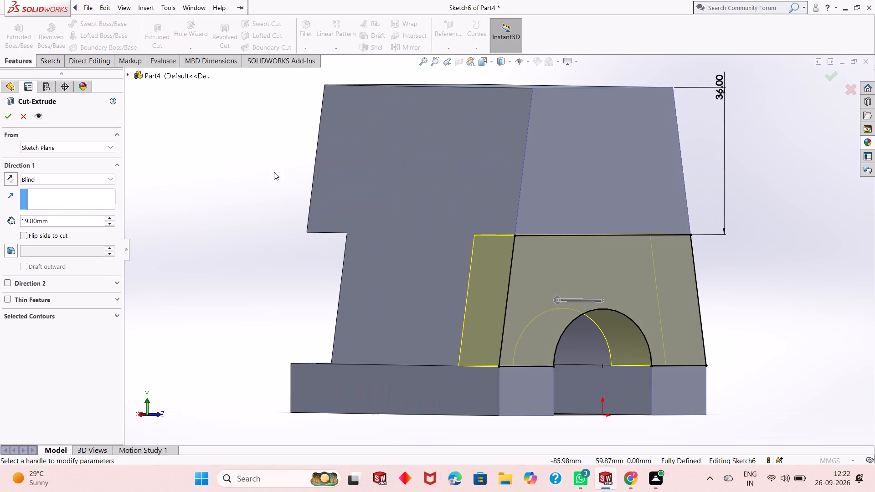
{"action": "left_click", "coordinate": [6, 118]}
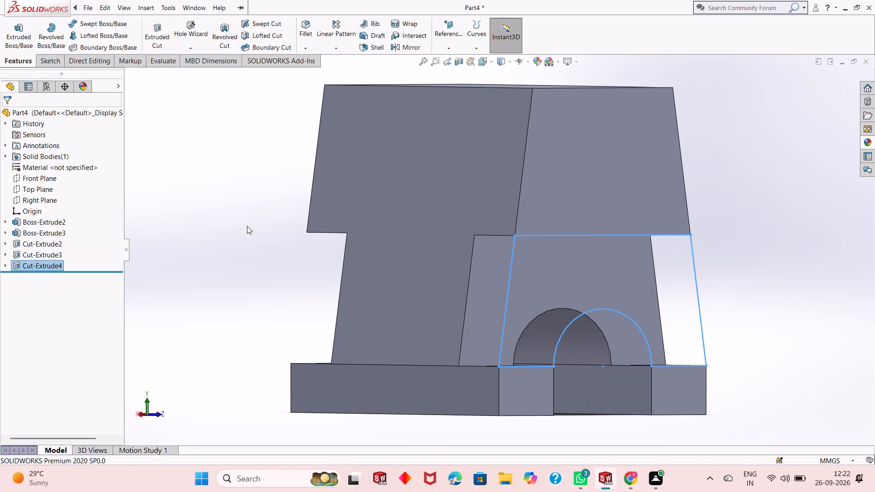
{"action": "left_click", "coordinate": [247, 226]}
Examine the part from several sides, checking the recessed end face, the arched opening and the base legs.
{"action": "scroll", "coordinate": [358, 243], "scroll_direction": "up", "scroll_amount": 3}
{"action": "scroll", "coordinate": [489, 210], "scroll_direction": "down", "scroll_amount": 2}
{"action": "middle_click_drag", "start_coordinate": [474, 236], "coordinate": [474, 236]}
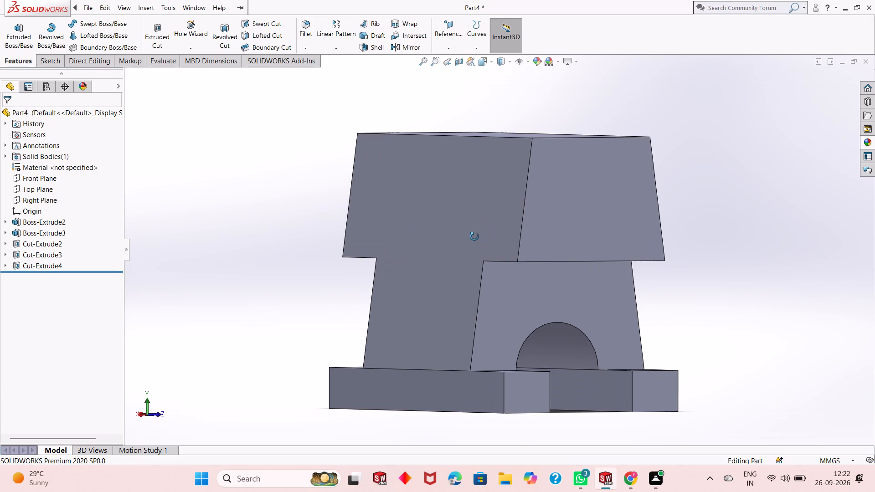
{"action": "middle_click_drag", "start_coordinate": [474, 236], "coordinate": [453, 236]}
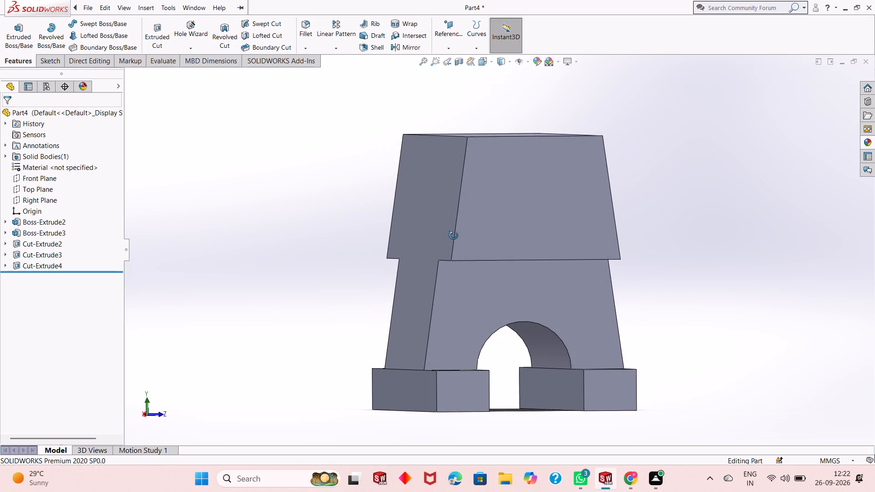
{"action": "middle_click_drag", "start_coordinate": [453, 236], "coordinate": [527, 238]}
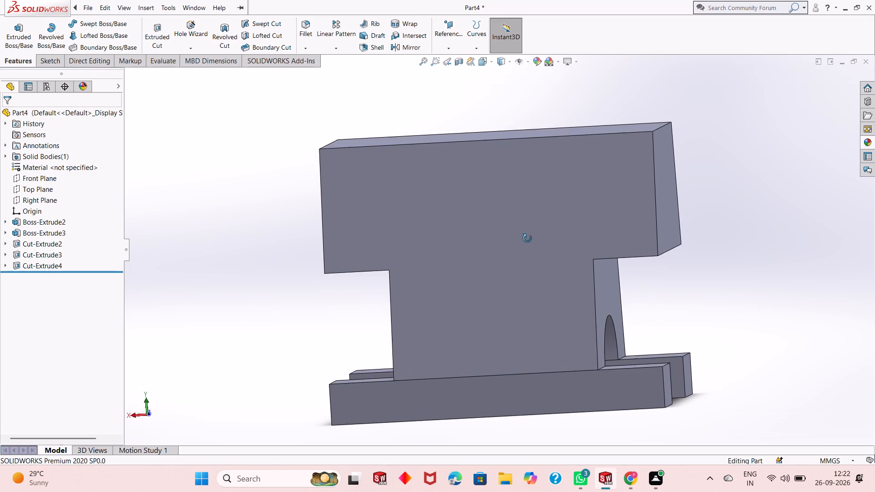
{"action": "middle_click_drag", "start_coordinate": [527, 238], "coordinate": [527, 241]}
{"action": "scroll", "coordinate": [527, 241], "scroll_direction": "up", "scroll_amount": 1}
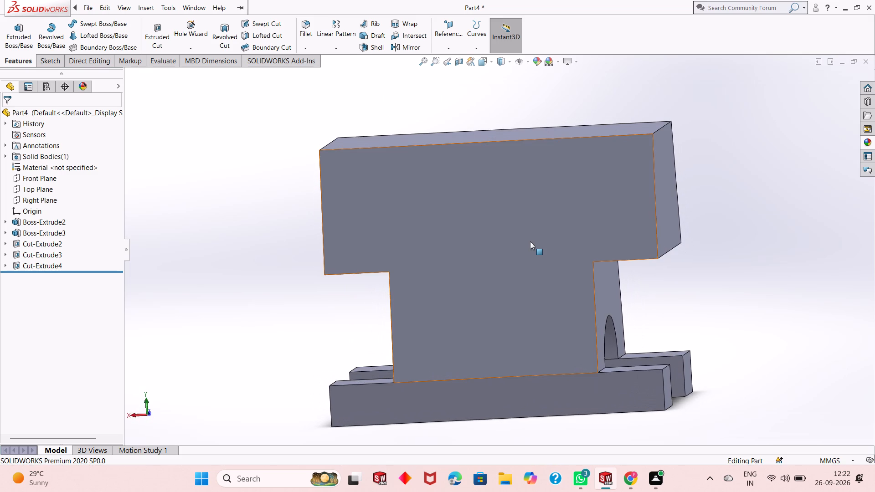
{"action": "scroll", "coordinate": [536, 238], "scroll_direction": "down", "scroll_amount": 2}
{"action": "scroll", "coordinate": [521, 263], "scroll_direction": "up", "scroll_amount": 2}
{"action": "middle_click_drag", "start_coordinate": [519, 267], "coordinate": [475, 272]}
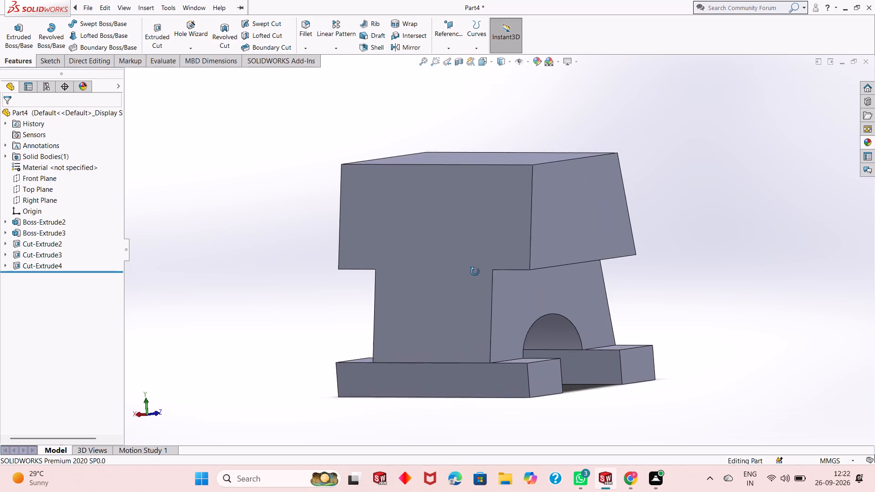
{"action": "middle_click_drag", "start_coordinate": [475, 272], "coordinate": [494, 259]}
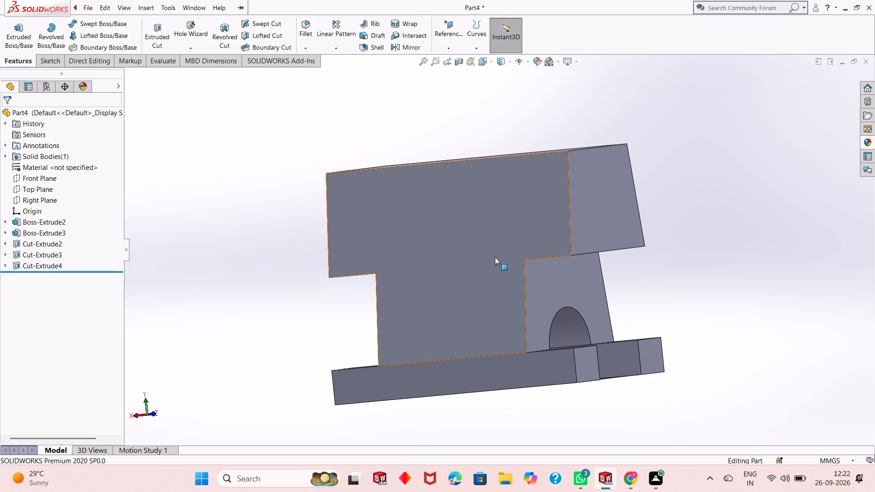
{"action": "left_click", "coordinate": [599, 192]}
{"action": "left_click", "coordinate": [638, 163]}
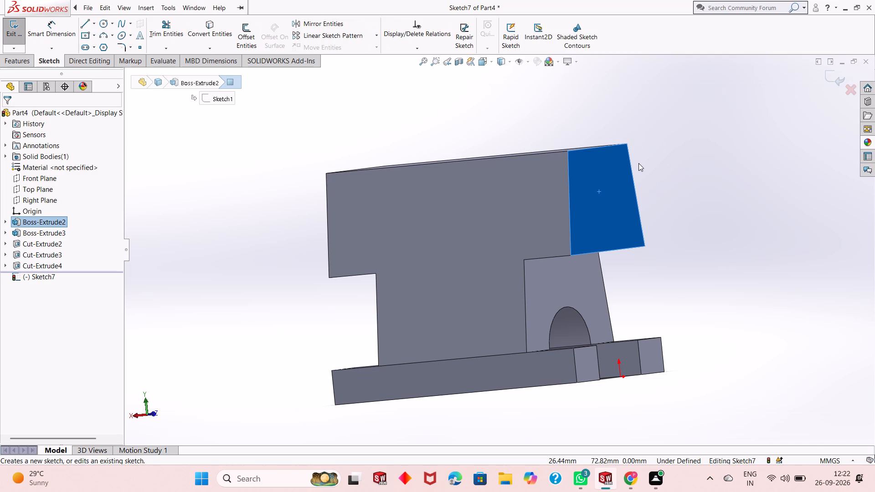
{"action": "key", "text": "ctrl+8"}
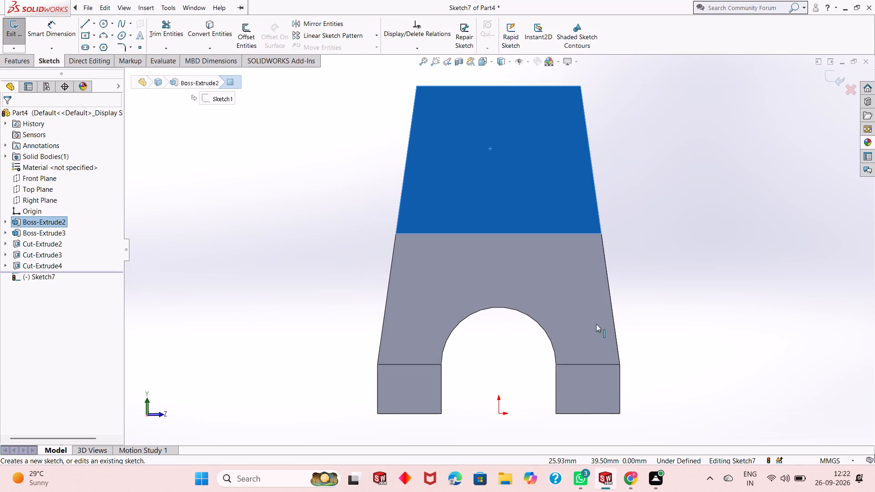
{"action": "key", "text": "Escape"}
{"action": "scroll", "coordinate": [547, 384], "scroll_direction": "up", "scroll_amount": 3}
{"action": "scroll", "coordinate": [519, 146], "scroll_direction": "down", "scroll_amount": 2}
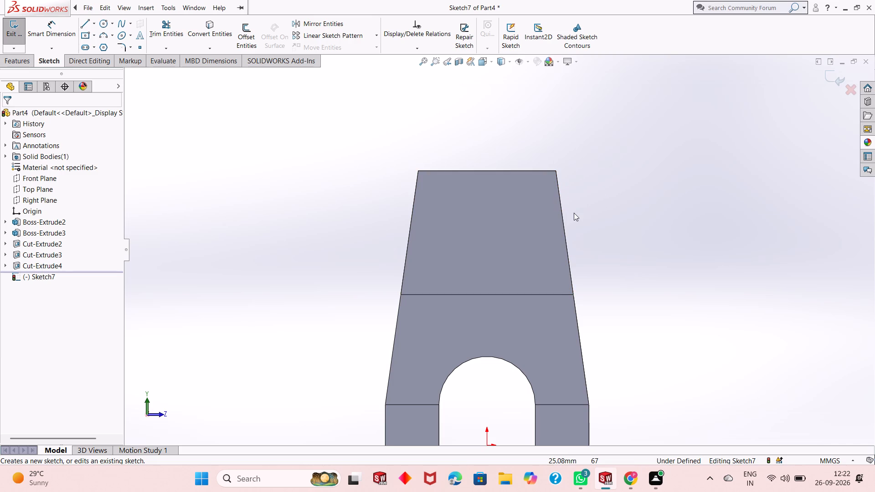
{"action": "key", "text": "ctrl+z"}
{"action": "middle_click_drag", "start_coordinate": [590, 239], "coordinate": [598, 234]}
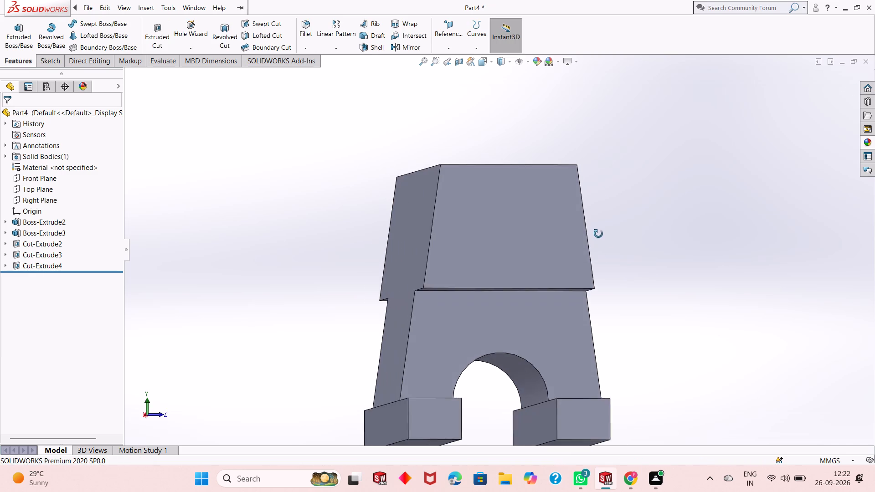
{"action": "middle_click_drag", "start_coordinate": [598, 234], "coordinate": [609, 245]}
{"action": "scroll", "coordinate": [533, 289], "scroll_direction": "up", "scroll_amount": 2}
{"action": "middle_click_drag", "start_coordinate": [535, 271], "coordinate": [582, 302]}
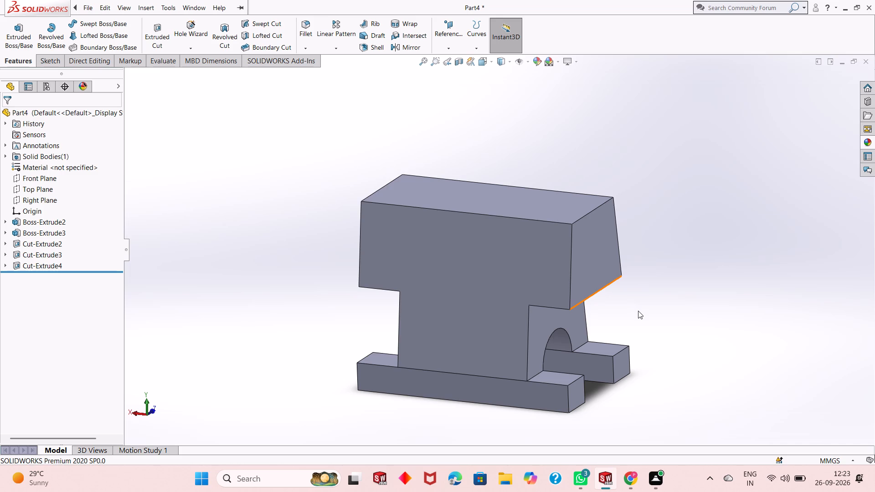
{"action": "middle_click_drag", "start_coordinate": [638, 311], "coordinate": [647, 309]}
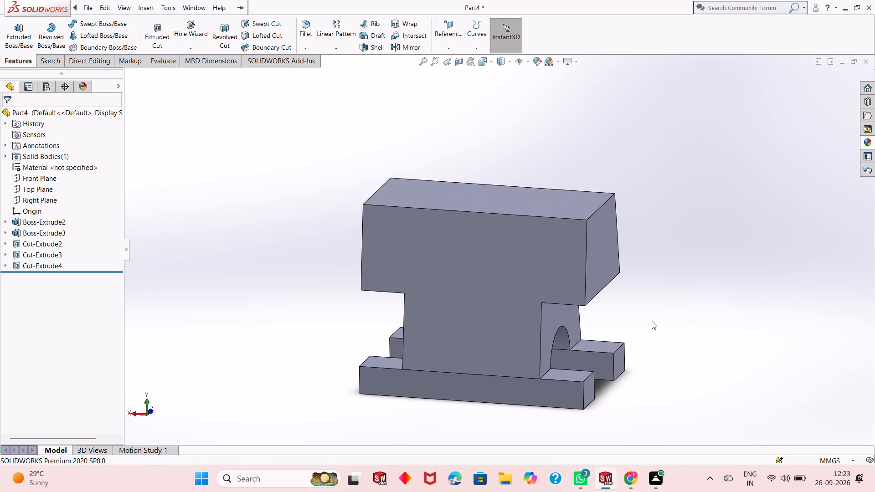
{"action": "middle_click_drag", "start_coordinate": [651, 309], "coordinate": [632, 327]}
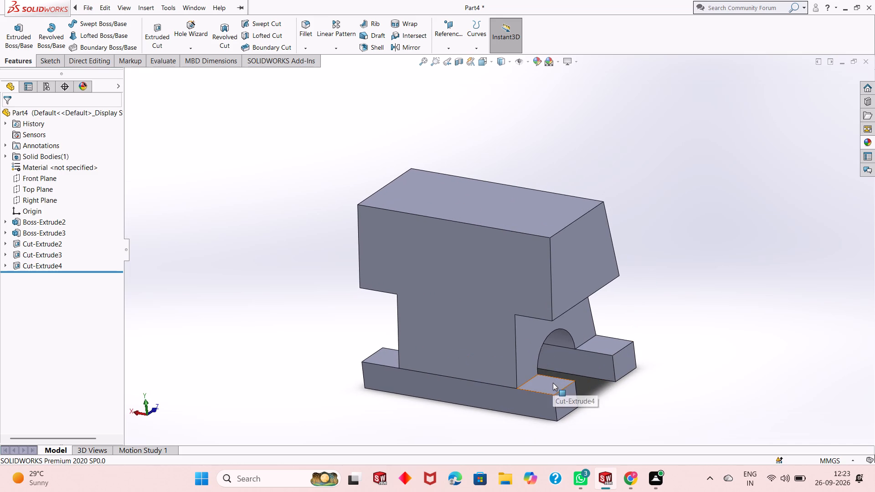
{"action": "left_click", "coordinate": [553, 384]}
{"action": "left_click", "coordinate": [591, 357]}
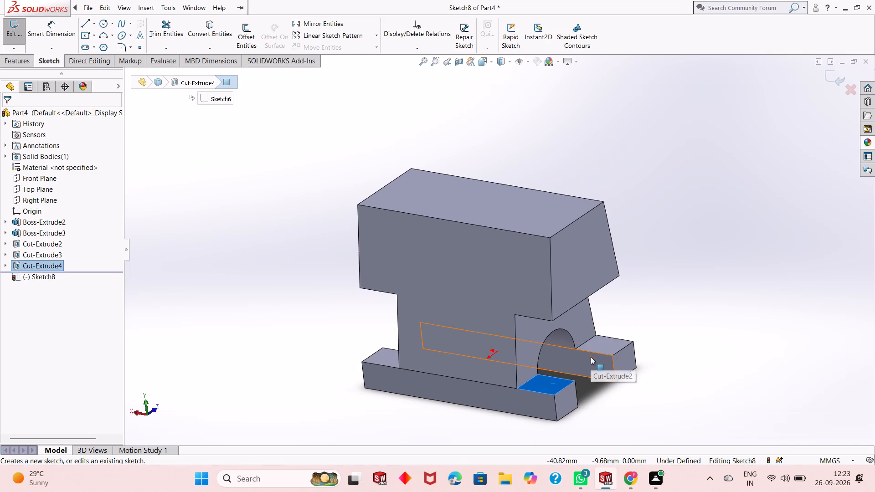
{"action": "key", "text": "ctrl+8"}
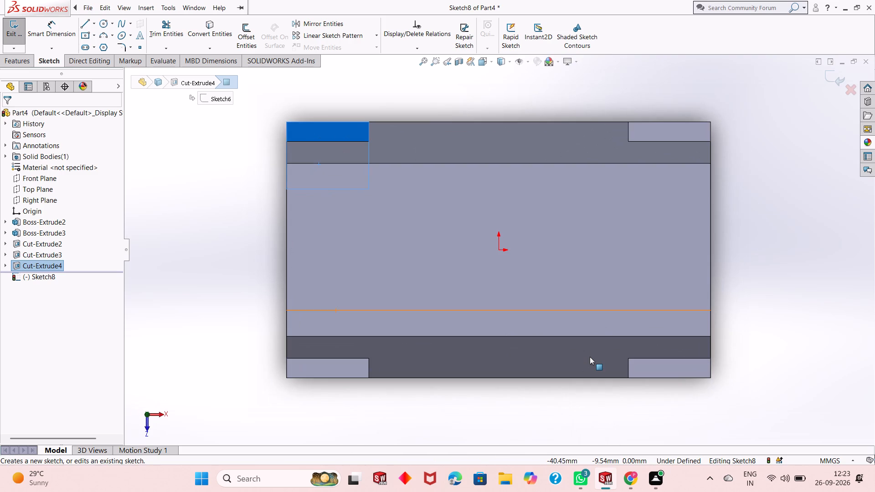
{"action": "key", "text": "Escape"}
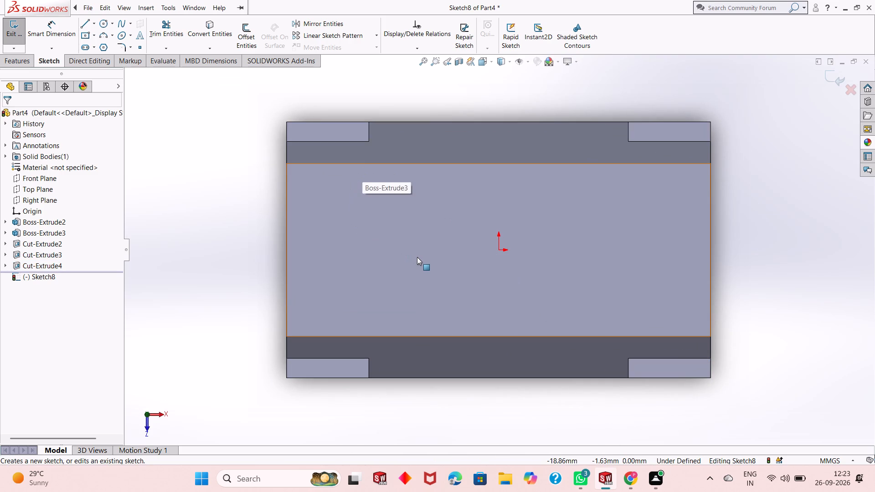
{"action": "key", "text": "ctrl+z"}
Create a reference plane parallel to the Right Plane at an offset of 98/2 mm.
{"action": "middle_click_drag", "start_coordinate": [471, 287], "coordinate": [480, 173]}
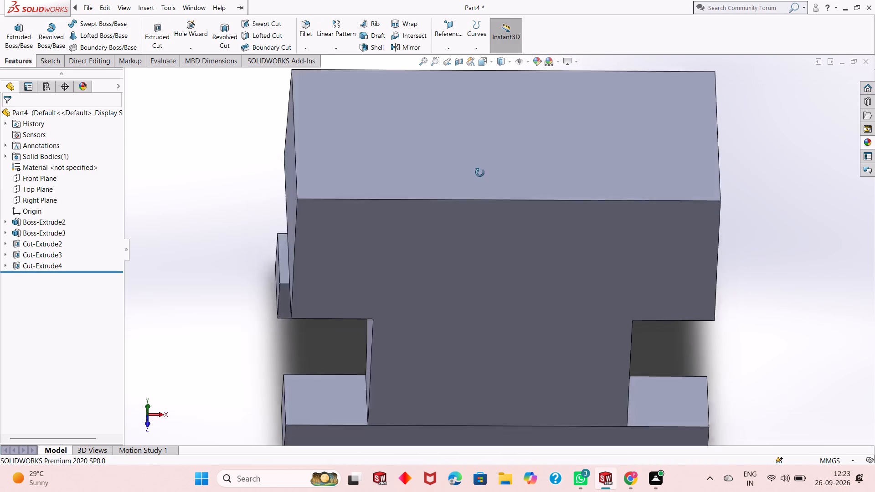
{"action": "middle_click_drag", "start_coordinate": [480, 173], "coordinate": [496, 142]}
{"action": "scroll", "coordinate": [584, 348], "scroll_direction": "up", "scroll_amount": 3}
{"action": "middle_click_drag", "start_coordinate": [506, 279], "coordinate": [551, 312]}
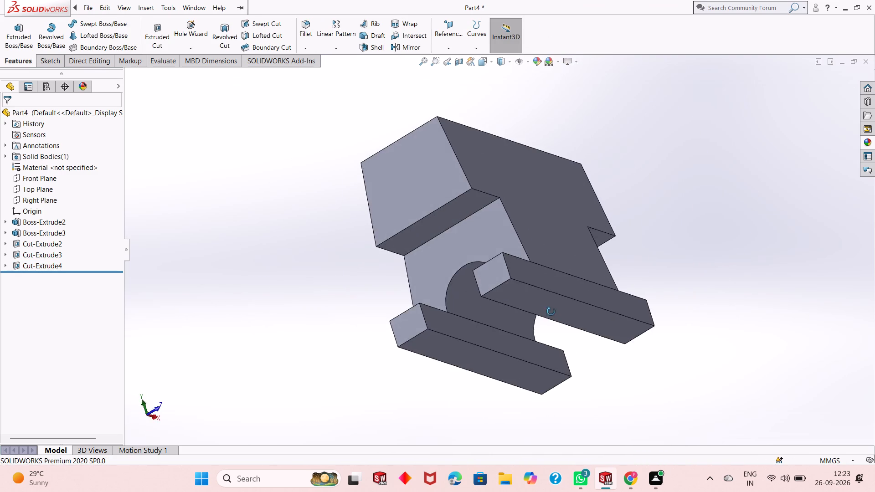
{"action": "middle_click_drag", "start_coordinate": [551, 312], "coordinate": [634, 373]}
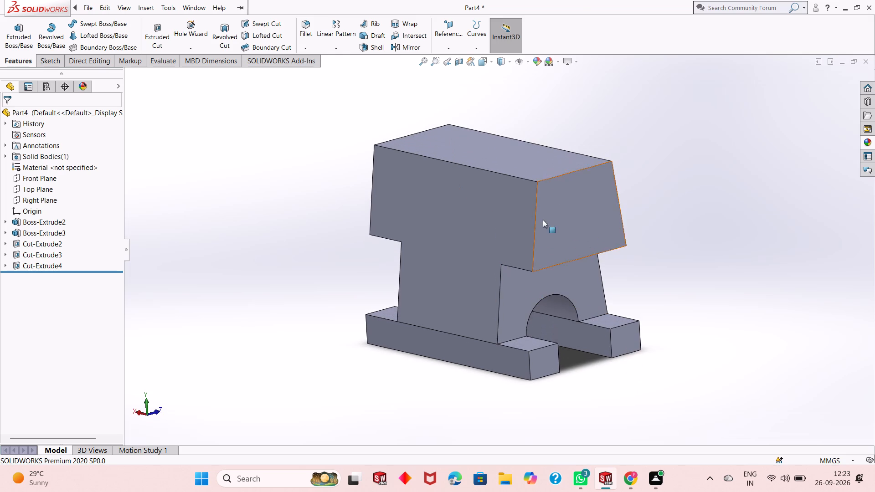
{"action": "left_click", "coordinate": [442, 38]}
{"action": "left_click", "coordinate": [455, 59]}
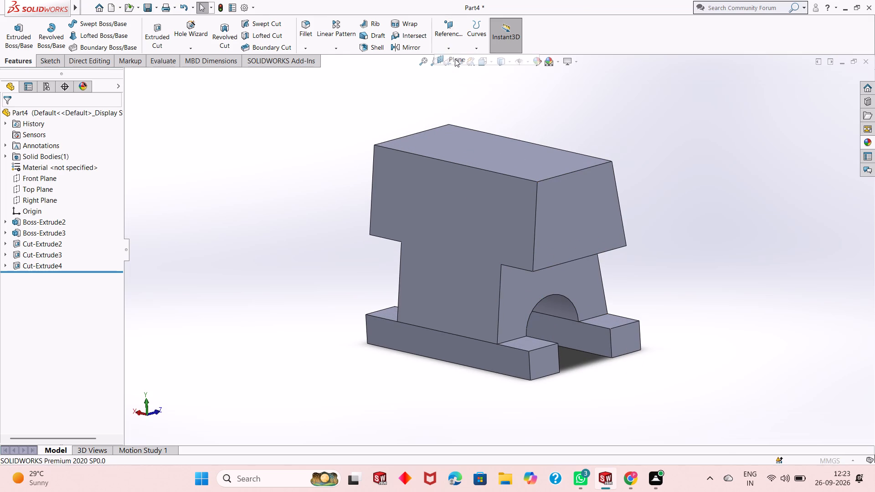
{"action": "left_click", "coordinate": [139, 80]}
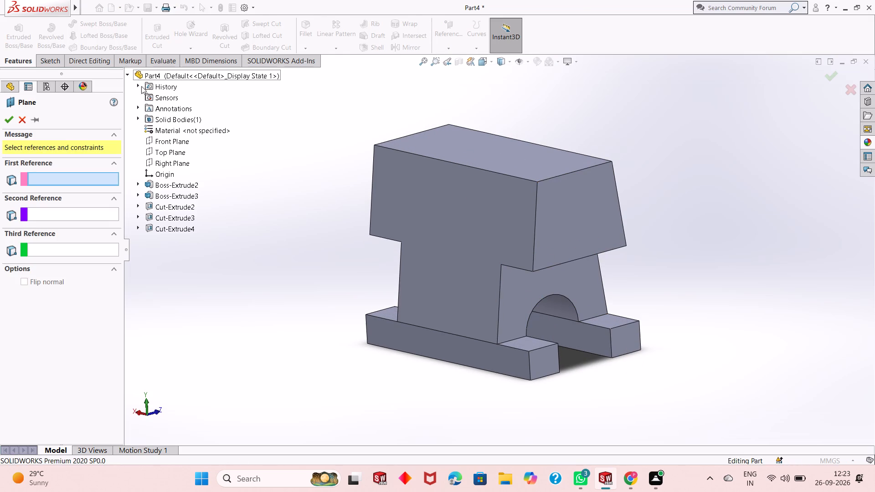
{"action": "left_click", "coordinate": [170, 159]}
{"action": "middle_click_drag", "start_coordinate": [433, 279], "coordinate": [498, 244]}
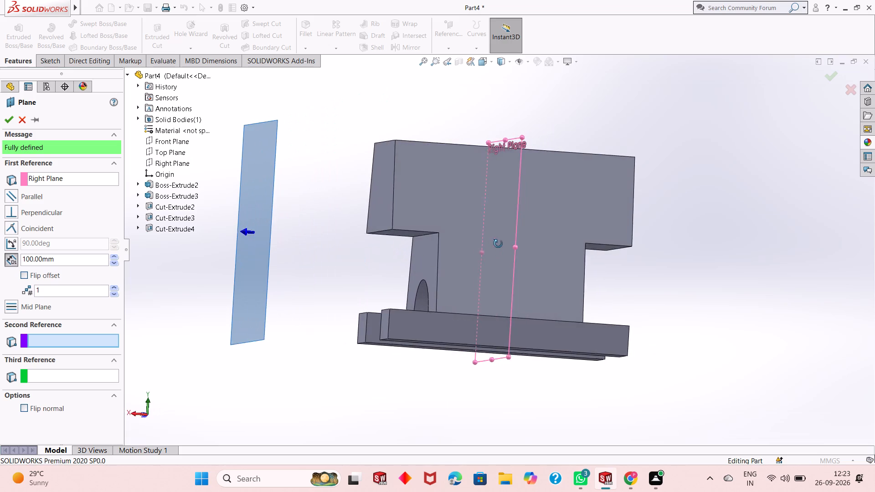
{"action": "middle_click_drag", "start_coordinate": [498, 244], "coordinate": [489, 279]}
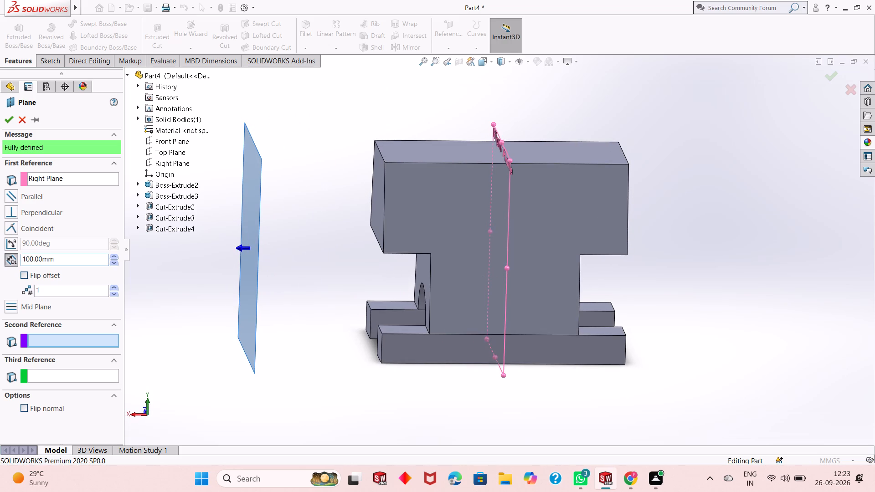
{"action": "double_click", "coordinate": [73, 260]}
{"action": "type", "text": "98/2"}
{"action": "key", "text": "Return"}
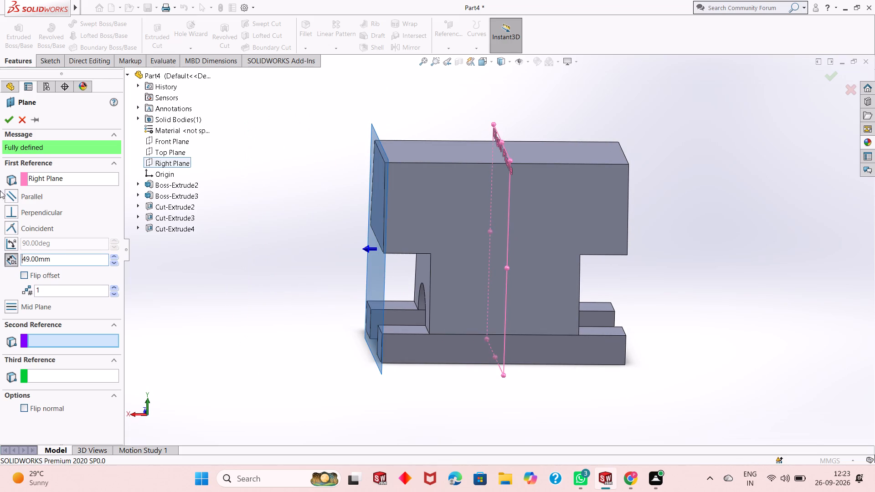
{"action": "left_click", "coordinate": [10, 114]}
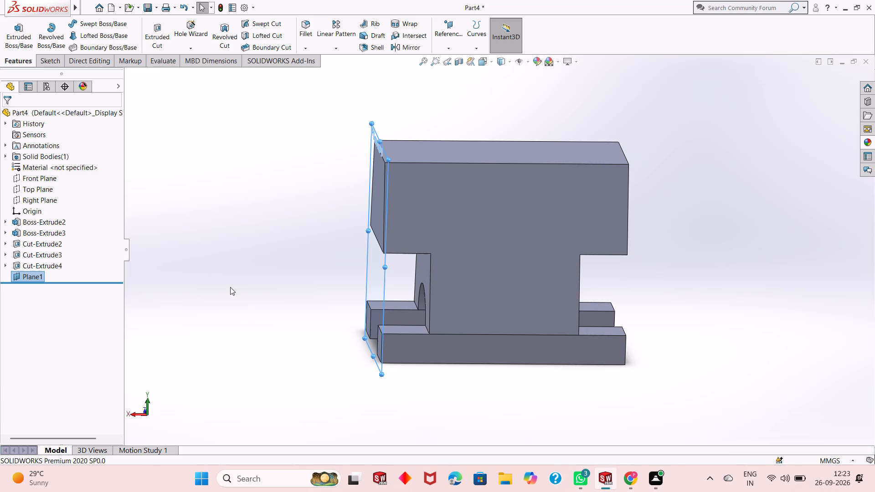
{"action": "left_click", "coordinate": [230, 287]}
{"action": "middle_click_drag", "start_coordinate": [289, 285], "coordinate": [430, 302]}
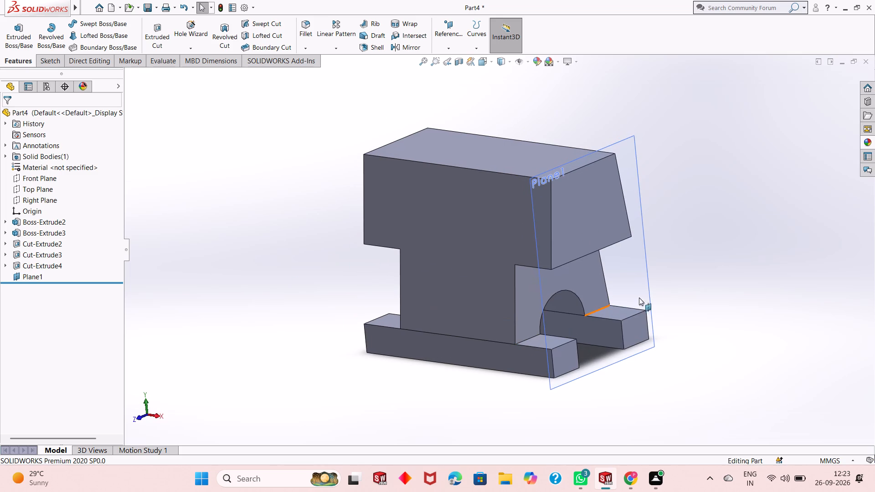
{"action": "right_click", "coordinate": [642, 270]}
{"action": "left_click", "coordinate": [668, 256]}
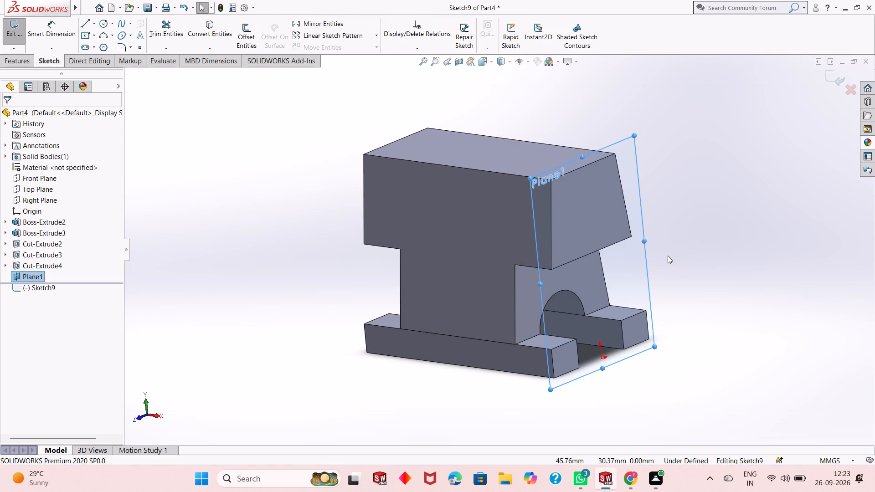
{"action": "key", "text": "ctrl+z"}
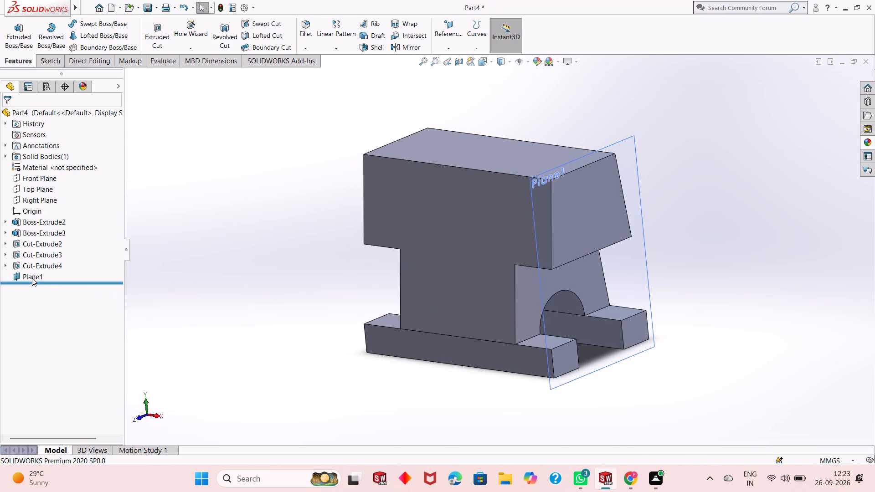
Edit the offset reference plane, trying 52 mm from the Right Plane and changing the offset to 51 mm.
{"action": "left_click", "coordinate": [31, 277]}
{"action": "left_click", "coordinate": [42, 252]}
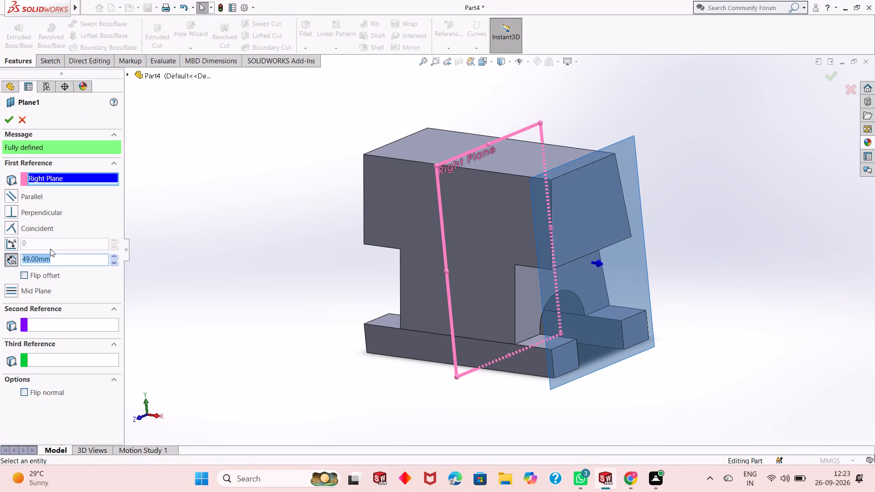
{"action": "triple_click", "coordinate": [57, 260]}
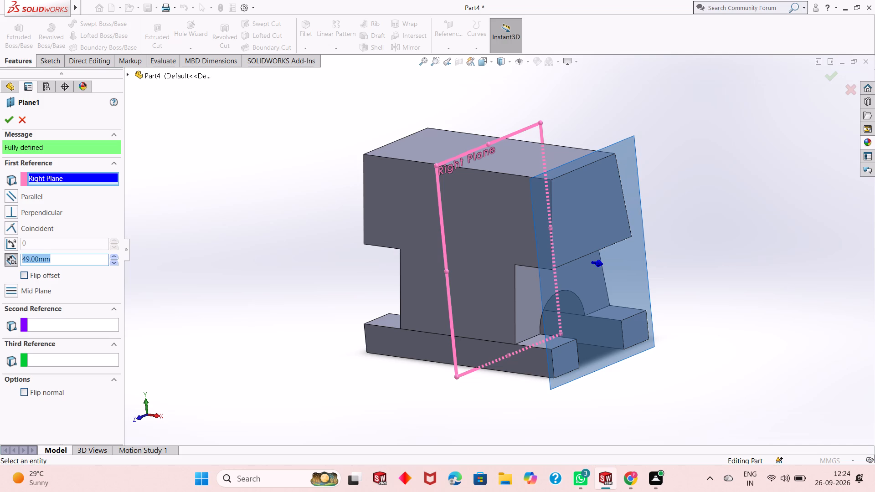
{"action": "type", "text": "52"}
{"action": "key", "text": "Return"}
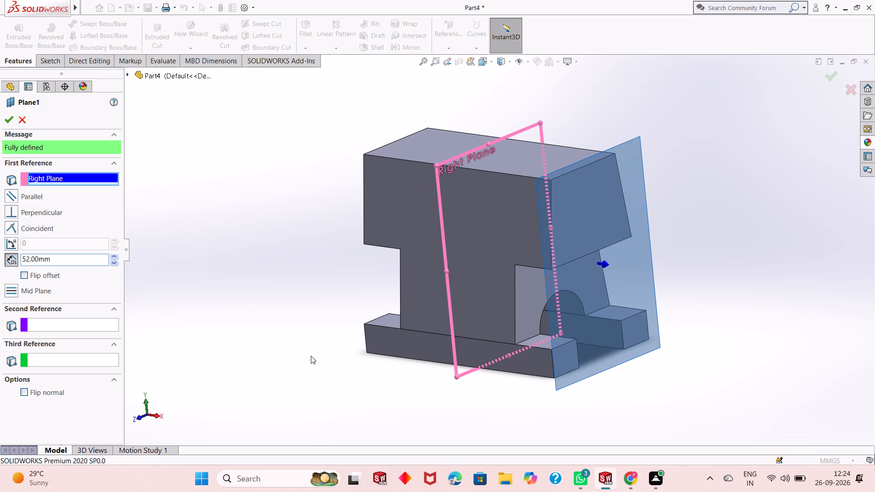
{"action": "middle_click_drag", "start_coordinate": [415, 357], "coordinate": [459, 323]}
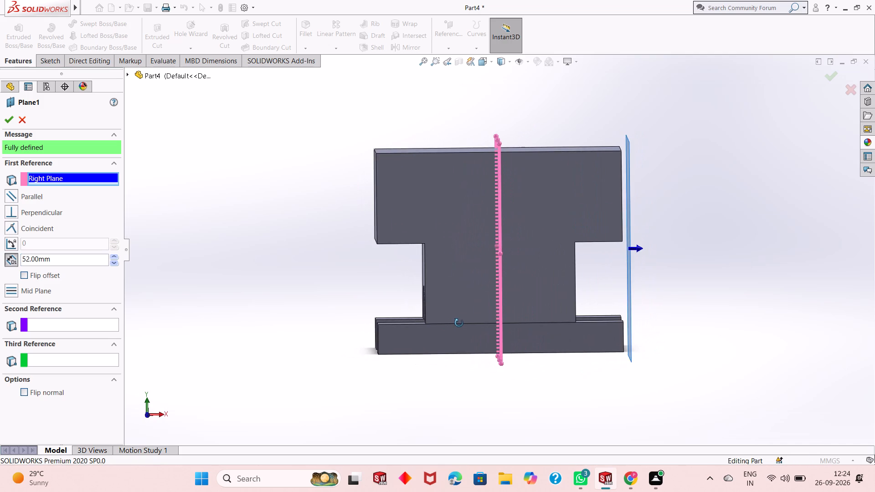
{"action": "middle_click_drag", "start_coordinate": [459, 323], "coordinate": [456, 346]}
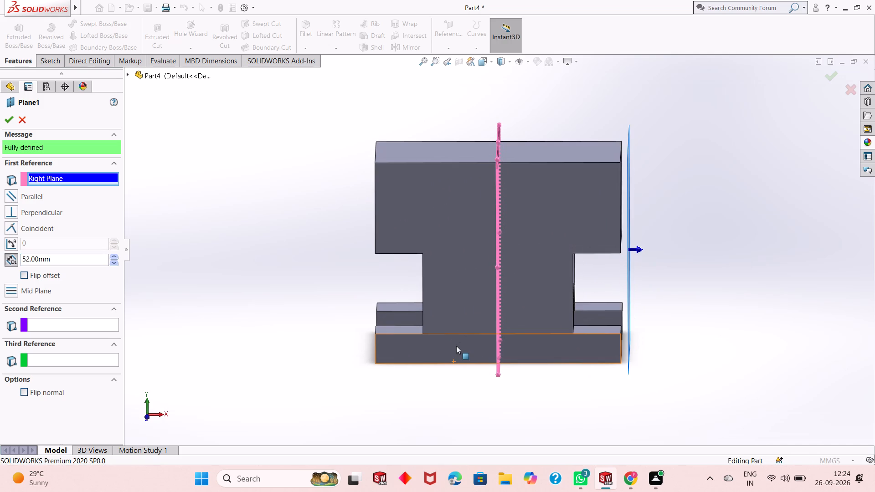
{"action": "double_click", "coordinate": [72, 261]}
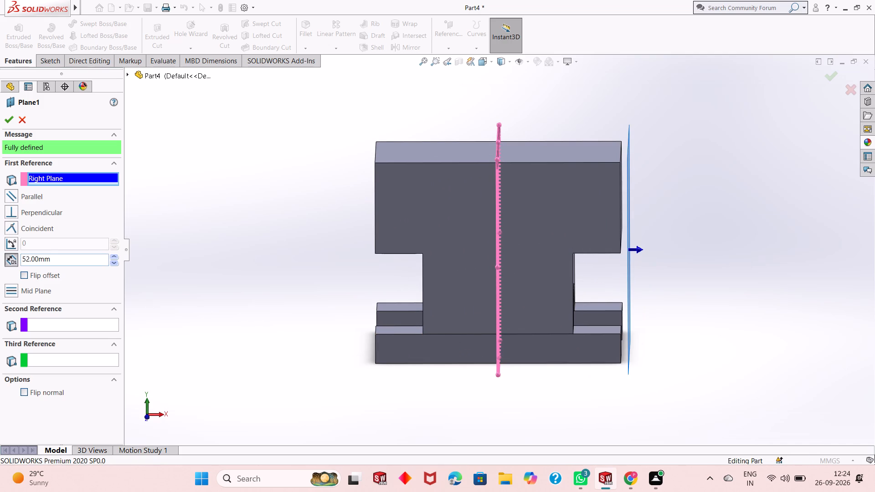
{"action": "type", "text": "51"}
{"action": "key", "text": "Return"}
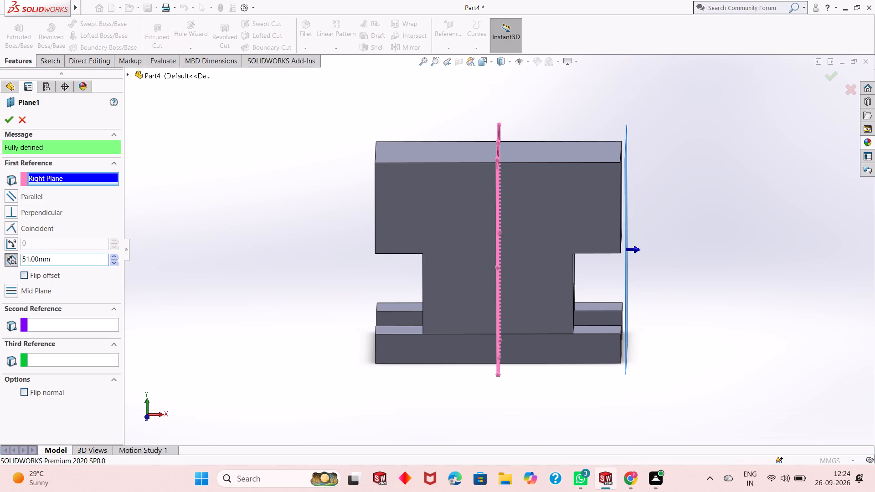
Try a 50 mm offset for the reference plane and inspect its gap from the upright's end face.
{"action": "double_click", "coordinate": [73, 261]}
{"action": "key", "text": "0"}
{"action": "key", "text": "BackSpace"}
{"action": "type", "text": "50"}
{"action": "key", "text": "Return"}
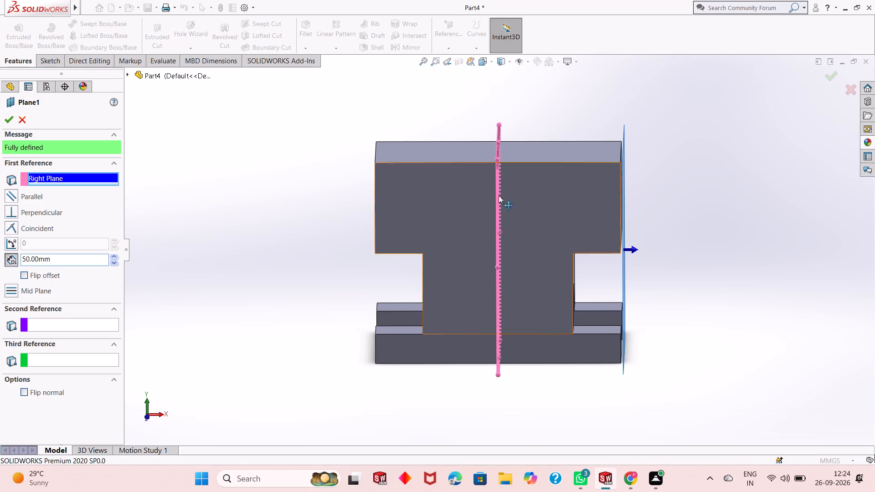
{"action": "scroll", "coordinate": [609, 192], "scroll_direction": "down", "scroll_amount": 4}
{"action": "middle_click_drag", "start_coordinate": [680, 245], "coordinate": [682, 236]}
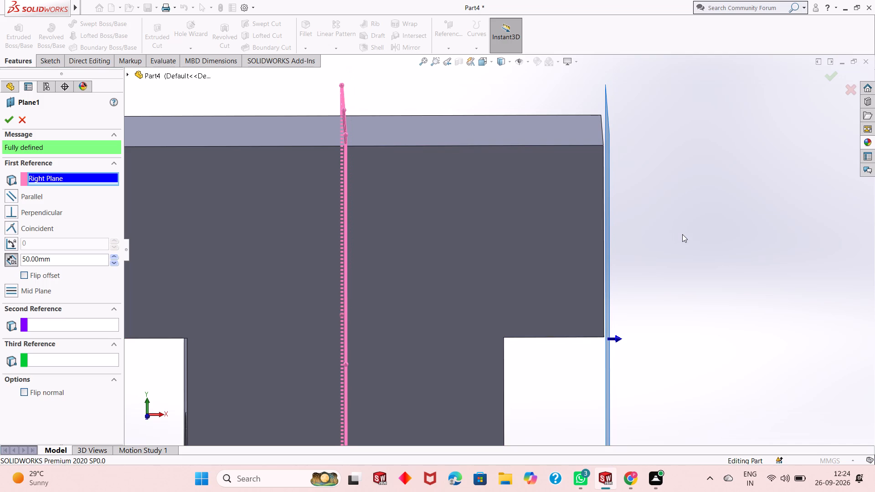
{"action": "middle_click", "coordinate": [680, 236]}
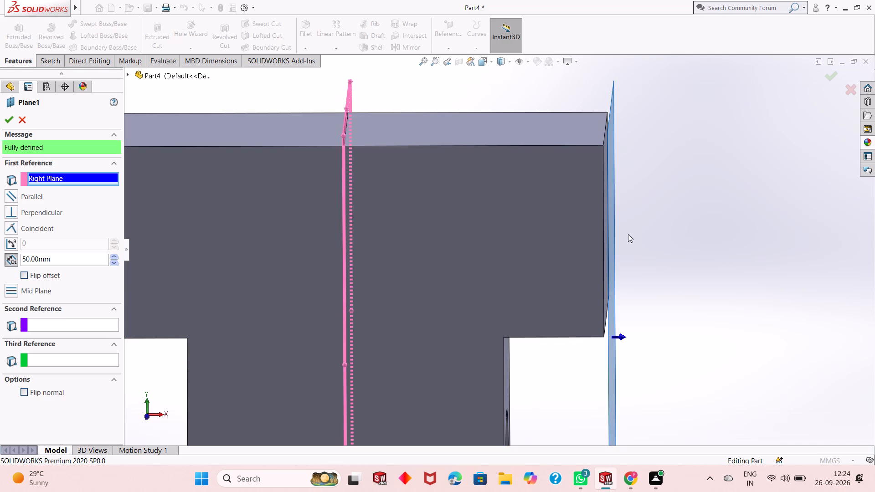
Set the reference plane's offset from the Right Plane to 51 mm and finish editing it.
{"action": "double_click", "coordinate": [71, 260]}
{"action": "type", "text": "51"}
{"action": "key", "text": "Return"}
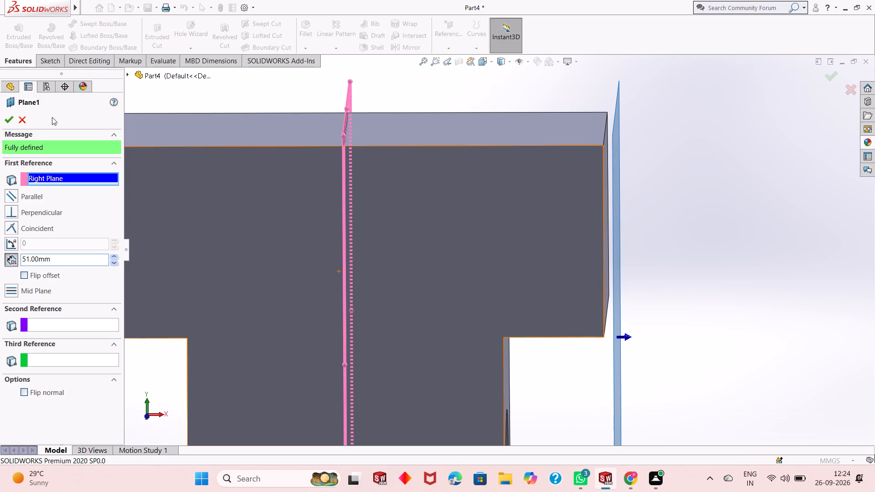
{"action": "left_click", "coordinate": [10, 119]}
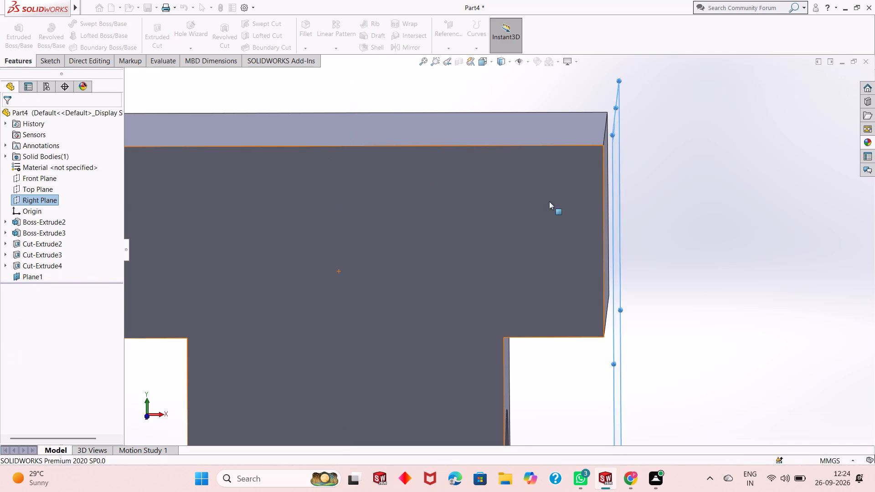
Start a sketch on the offset reference plane beside the upright's end face, viewed normal to the plane.
{"action": "middle_click", "coordinate": [671, 328]}
{"action": "scroll", "coordinate": [670, 328], "scroll_direction": "up", "scroll_amount": 3}
{"action": "middle_click_drag", "start_coordinate": [667, 325], "coordinate": [659, 329]}
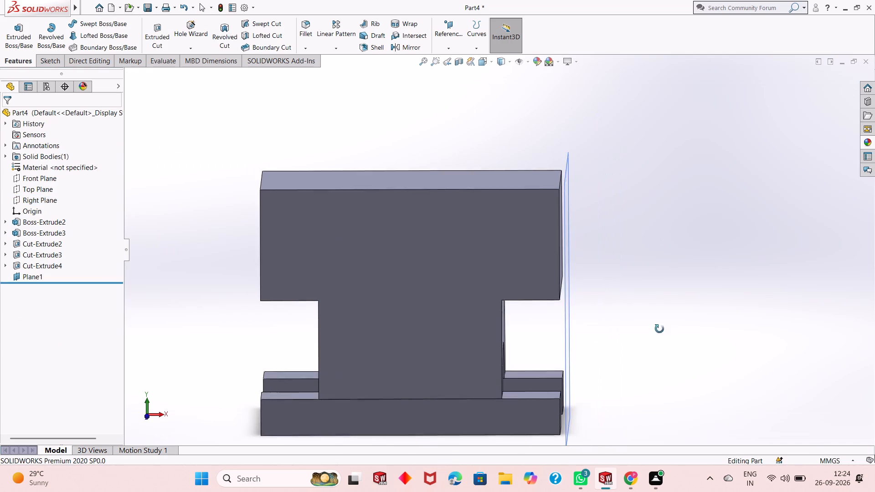
{"action": "middle_click_drag", "start_coordinate": [659, 329], "coordinate": [645, 337]}
{"action": "right_click", "coordinate": [577, 204]}
{"action": "left_click", "coordinate": [596, 189]}
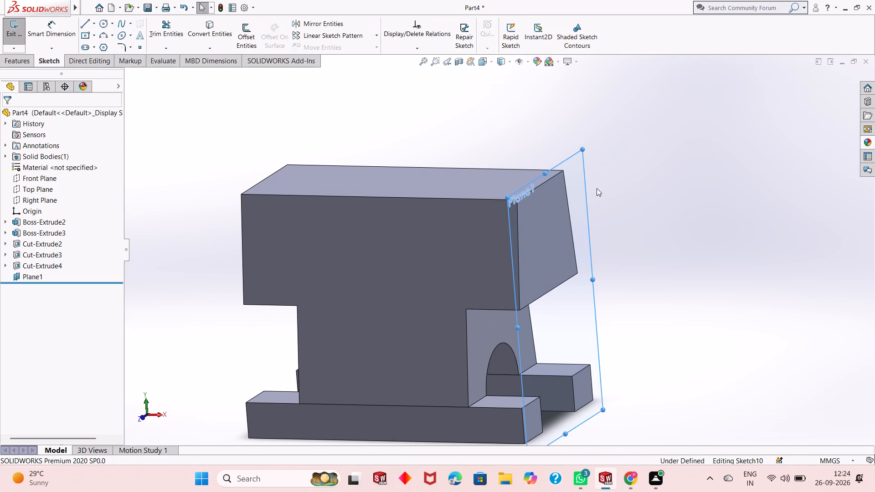
{"action": "key", "text": "ctrl+8"}
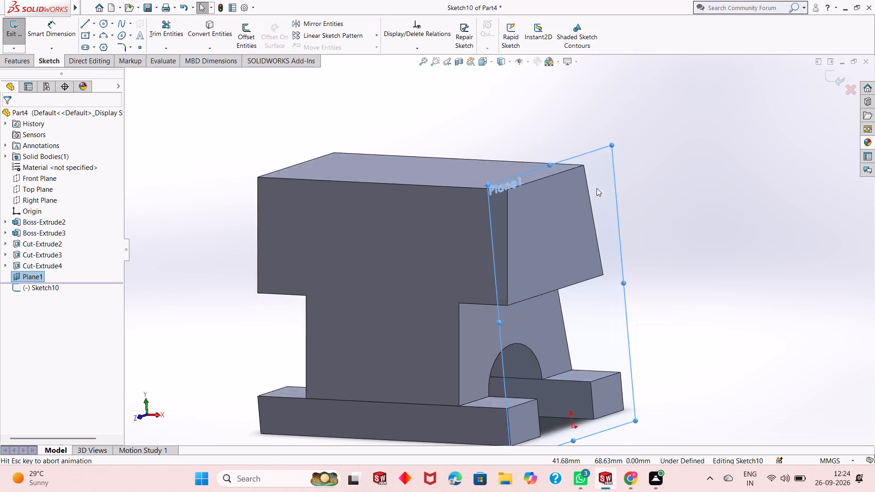
{"action": "scroll", "coordinate": [497, 278], "scroll_direction": "up", "scroll_amount": 1}
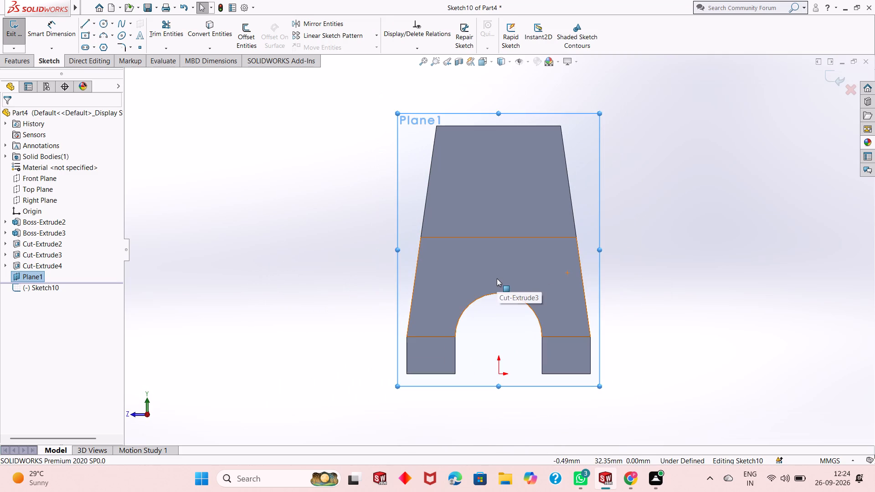
{"action": "scroll", "coordinate": [497, 278], "scroll_direction": "up", "scroll_amount": 1}
{"action": "scroll", "coordinate": [513, 97], "scroll_direction": "down", "scroll_amount": 1}
{"action": "left_click", "coordinate": [538, 139]}
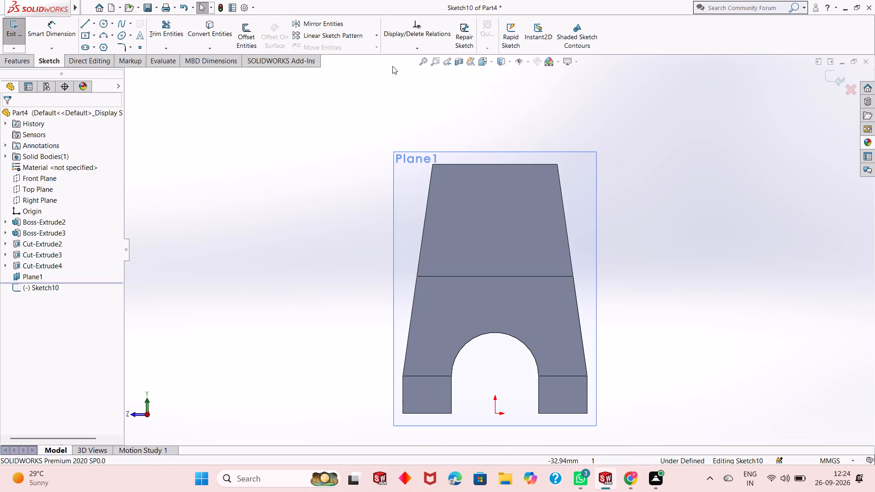
Draw a circle centred on the midpoint of the upright's top edge and set its diameter to 14+14 mm.
{"action": "left_click", "coordinate": [103, 21]}
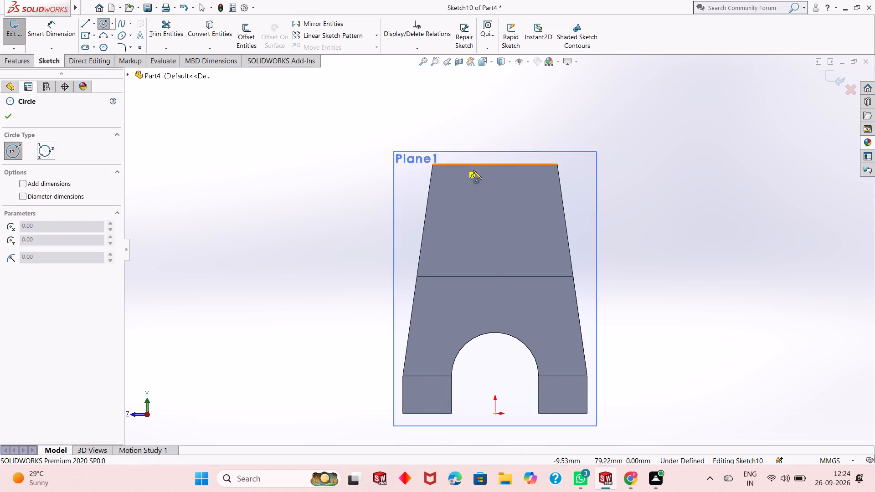
{"action": "left_click", "coordinate": [494, 165]}
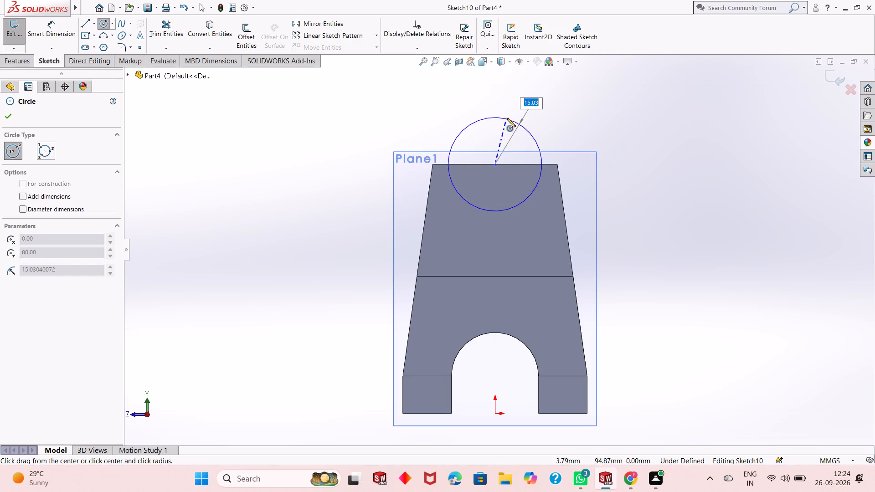
{"action": "left_click", "coordinate": [507, 118]}
{"action": "right_click", "coordinate": [277, 121]}
{"action": "left_click", "coordinate": [300, 131]}
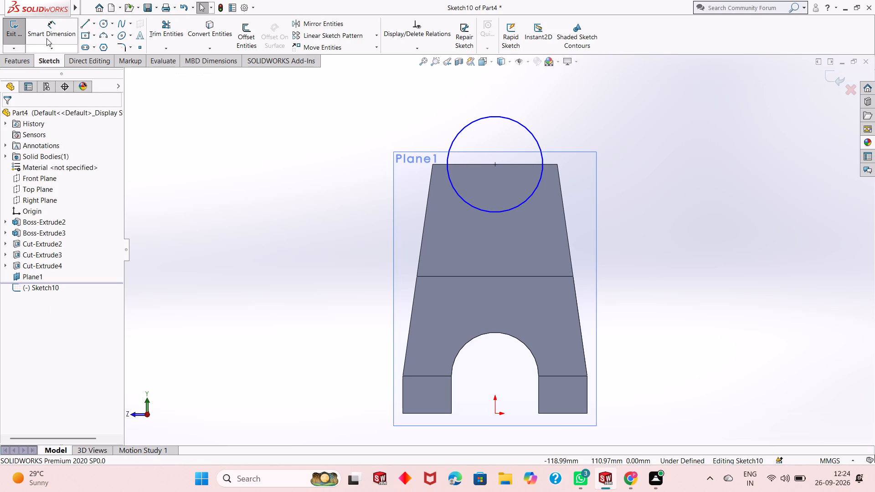
{"action": "left_click", "coordinate": [47, 31]}
{"action": "left_click", "coordinate": [472, 204]}
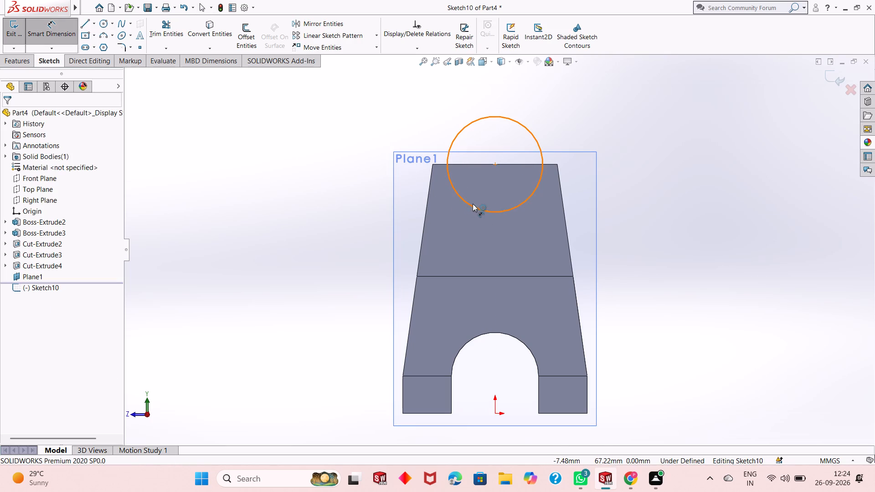
{"action": "left_click", "coordinate": [322, 270]}
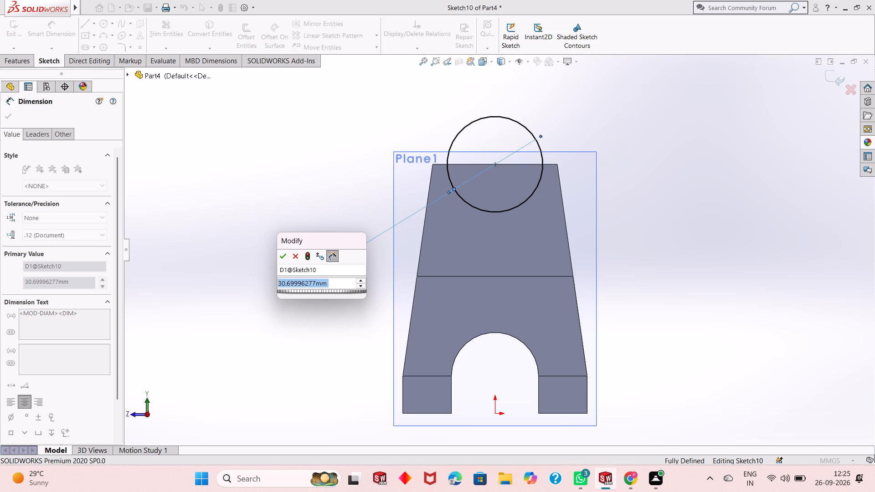
{"action": "type", "text": "14+14"}
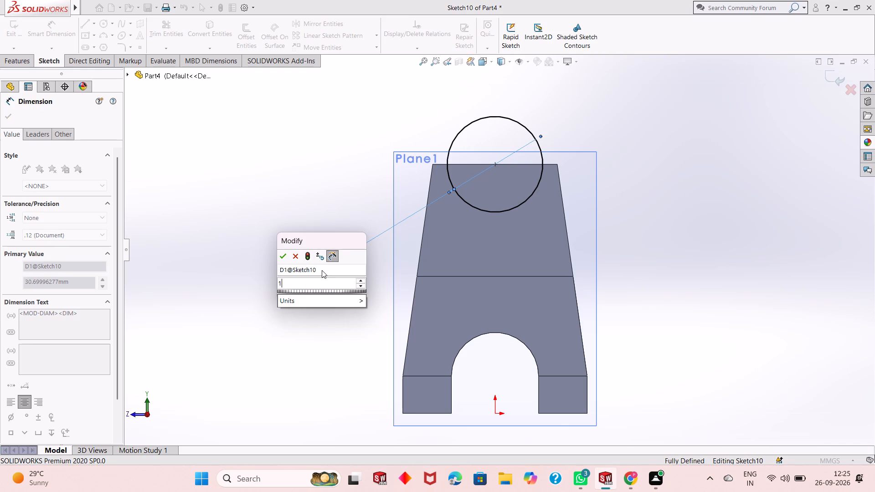
{"action": "key", "text": "Return"}
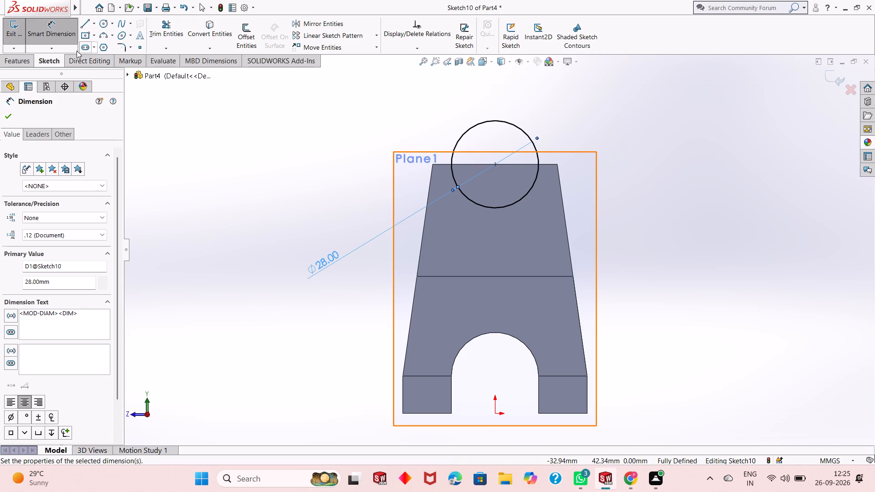
{"action": "left_click", "coordinate": [6, 120]}
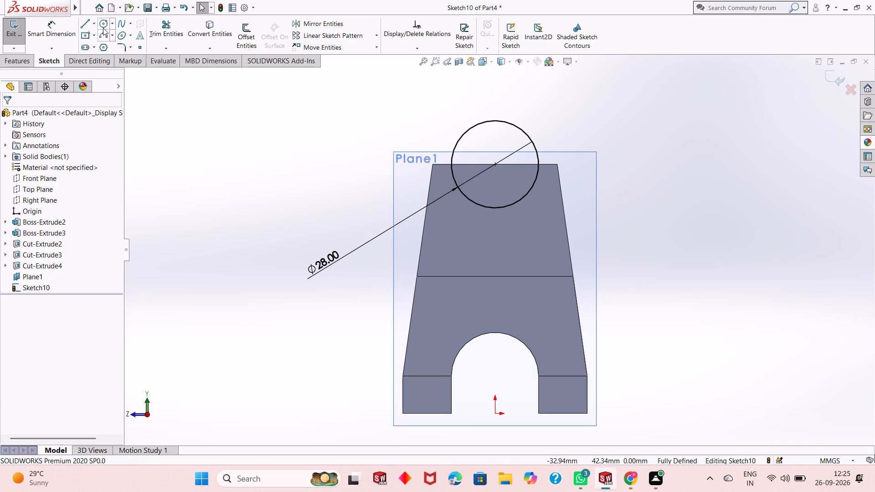
Draw a smaller circle concentric with the 28 mm circle and set its diameter to 20 mm.
{"action": "left_click", "coordinate": [103, 26]}
{"action": "left_click", "coordinate": [495, 162]}
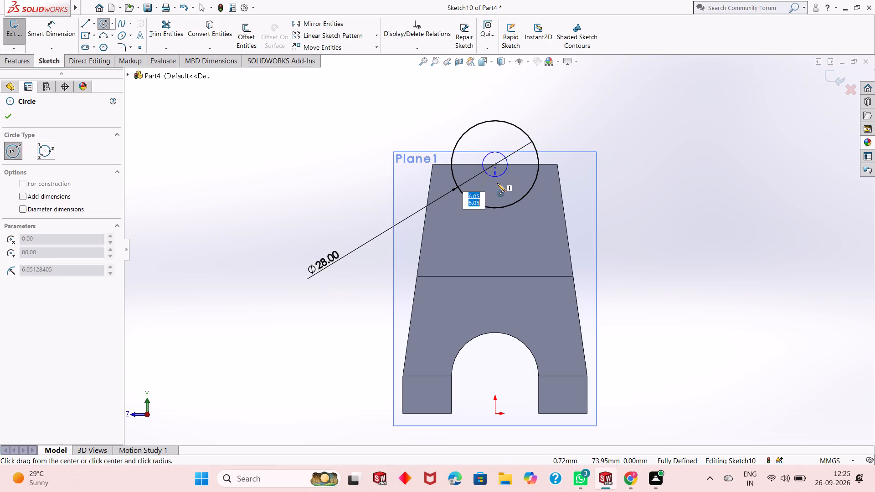
{"action": "left_click", "coordinate": [497, 185]}
{"action": "right_click", "coordinate": [293, 149]}
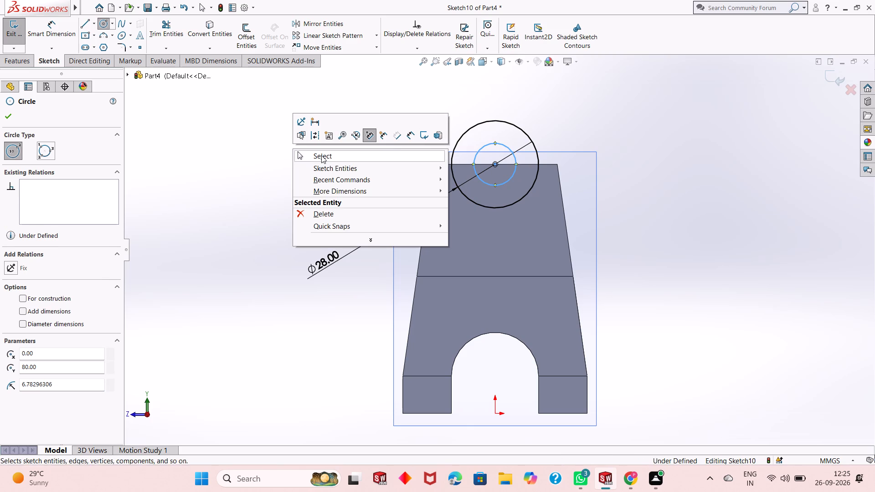
{"action": "left_click", "coordinate": [321, 155]}
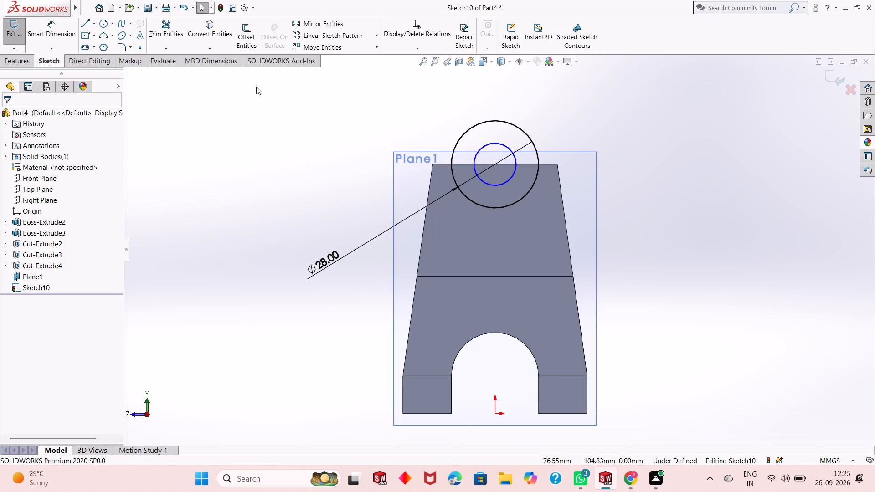
{"action": "left_click", "coordinate": [71, 41]}
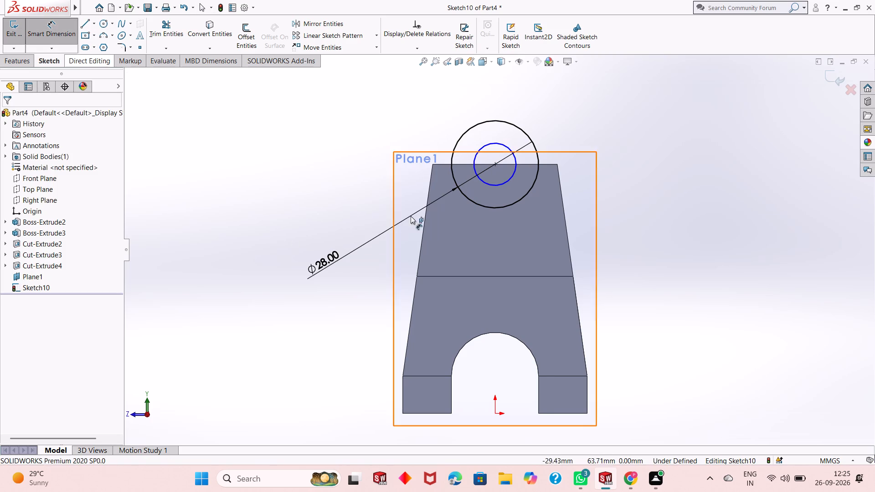
{"action": "left_click", "coordinate": [489, 180]}
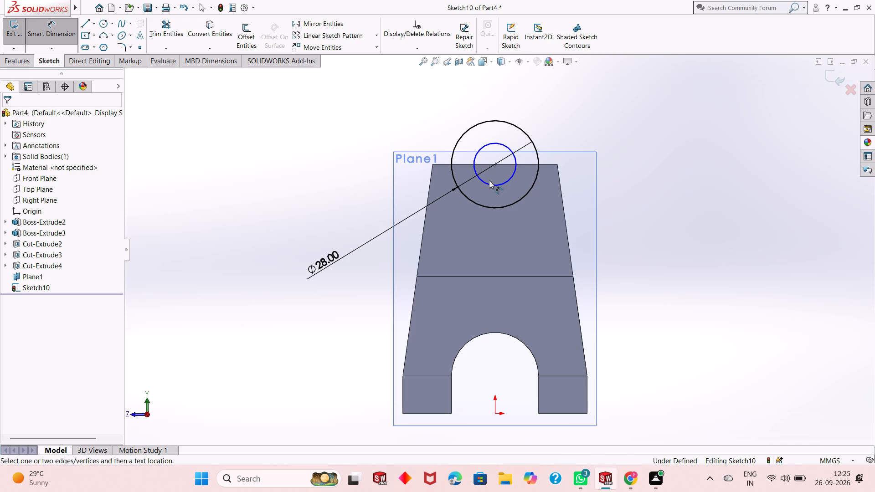
{"action": "left_click", "coordinate": [485, 184]}
{"action": "left_click", "coordinate": [314, 302]}
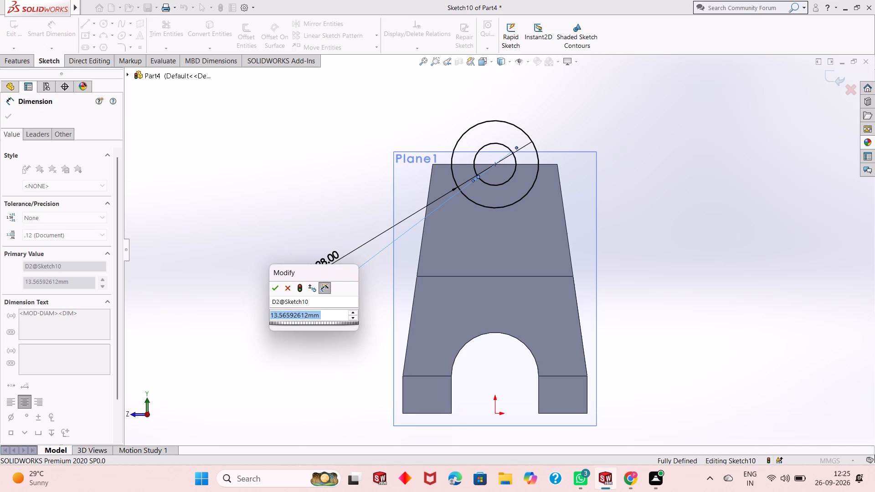
{"action": "type", "text": "20"}
{"action": "key", "text": "Return"}
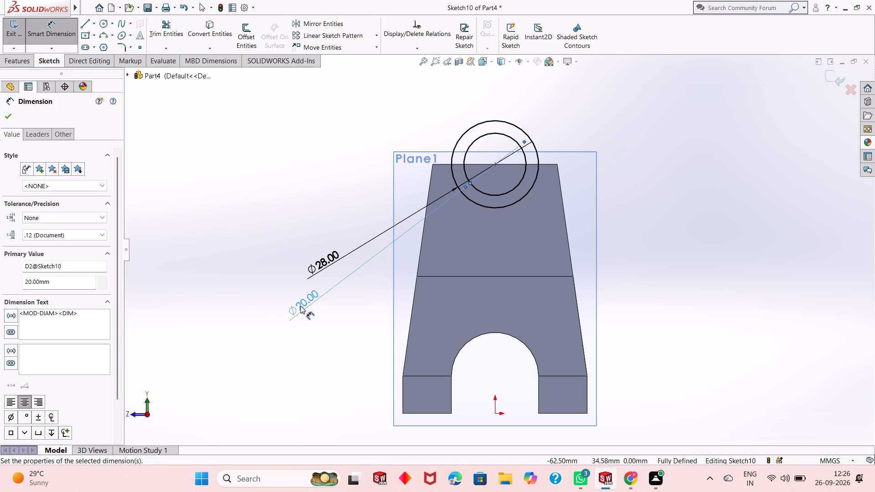
{"action": "left_click", "coordinate": [12, 117]}
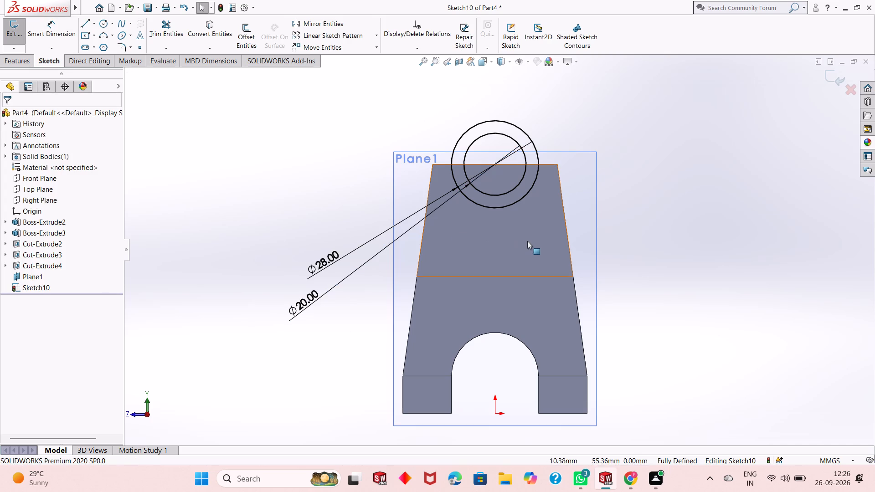
Draw a 28 mm horizontal line along the upright's top edge, spanning the larger circle's diameter.
{"action": "scroll", "coordinate": [476, 229], "scroll_direction": "up", "scroll_amount": 1}
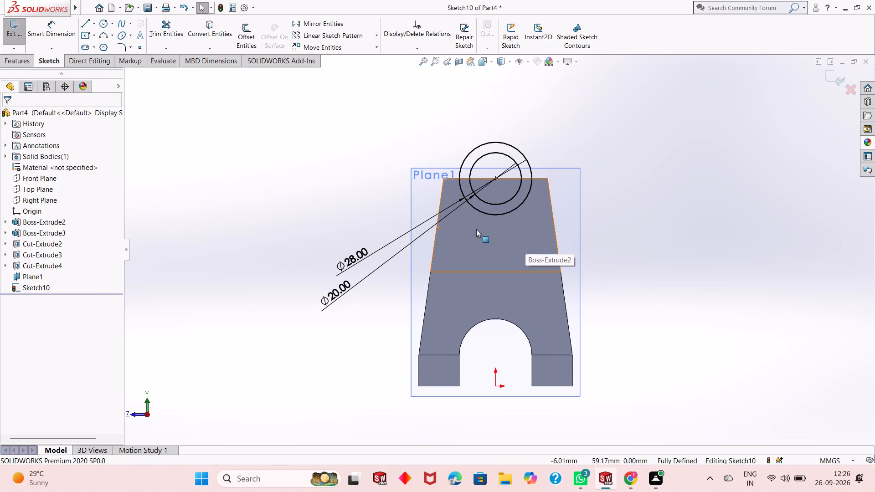
{"action": "scroll", "coordinate": [476, 229], "scroll_direction": "up", "scroll_amount": 1}
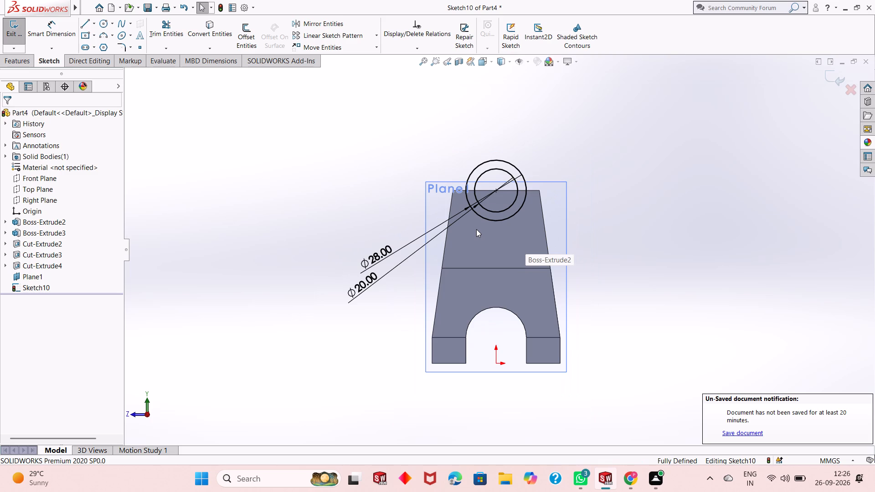
{"action": "scroll", "coordinate": [476, 229], "scroll_direction": "down", "scroll_amount": 1}
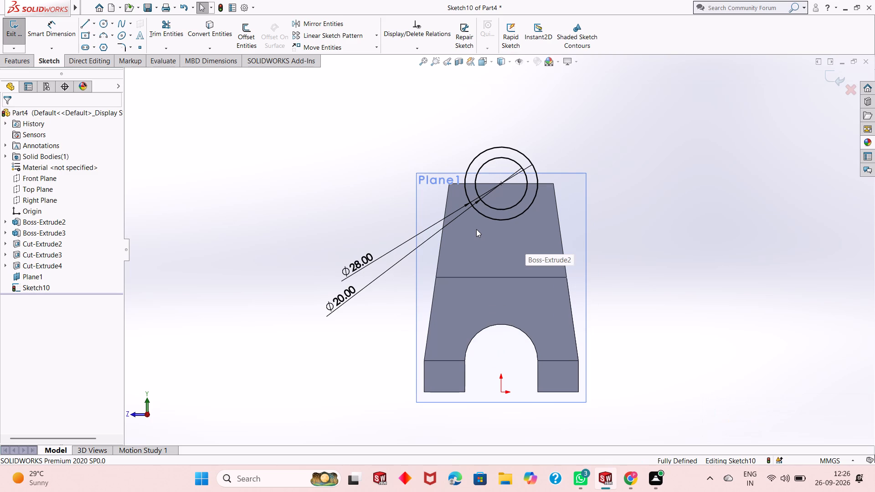
{"action": "scroll", "coordinate": [476, 229], "scroll_direction": "down", "scroll_amount": 1}
{"action": "scroll", "coordinate": [476, 229], "scroll_direction": "up", "scroll_amount": 2}
{"action": "scroll", "coordinate": [532, 272], "scroll_direction": "down", "scroll_amount": 1}
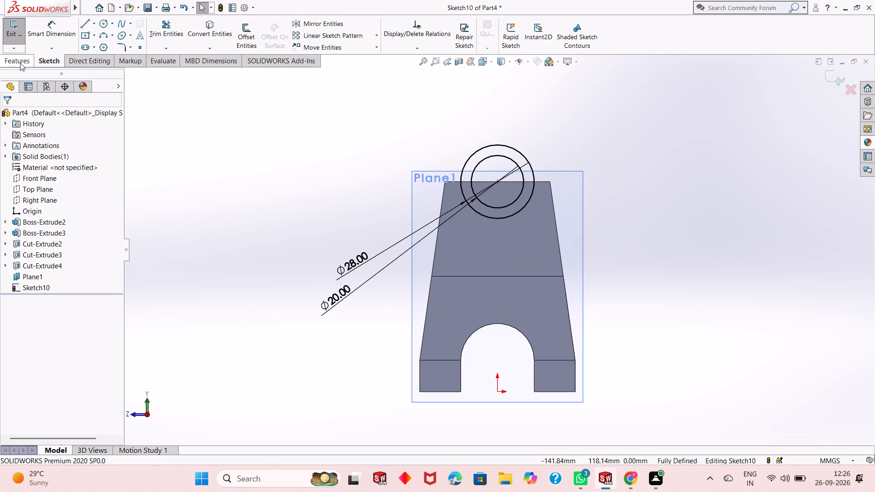
{"action": "left_click", "coordinate": [84, 25]}
{"action": "scroll", "coordinate": [499, 186], "scroll_direction": "down", "scroll_amount": 4}
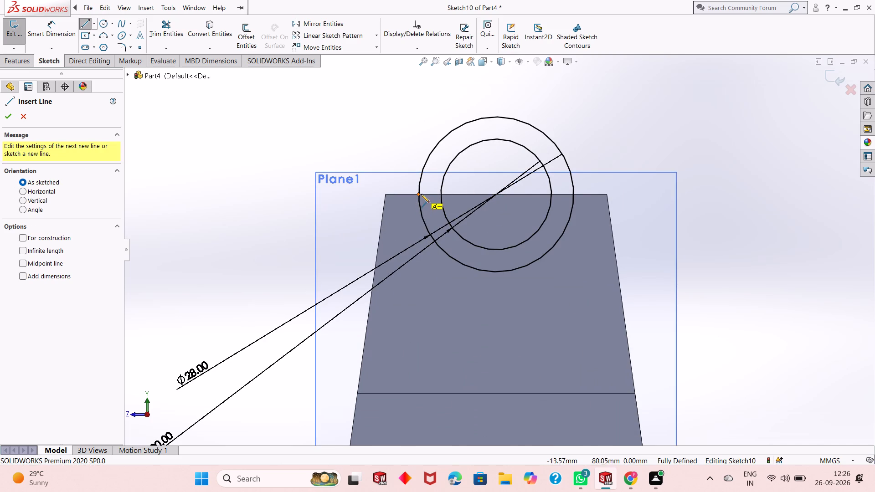
{"action": "left_click", "coordinate": [419, 194]}
{"action": "left_click", "coordinate": [575, 194]}
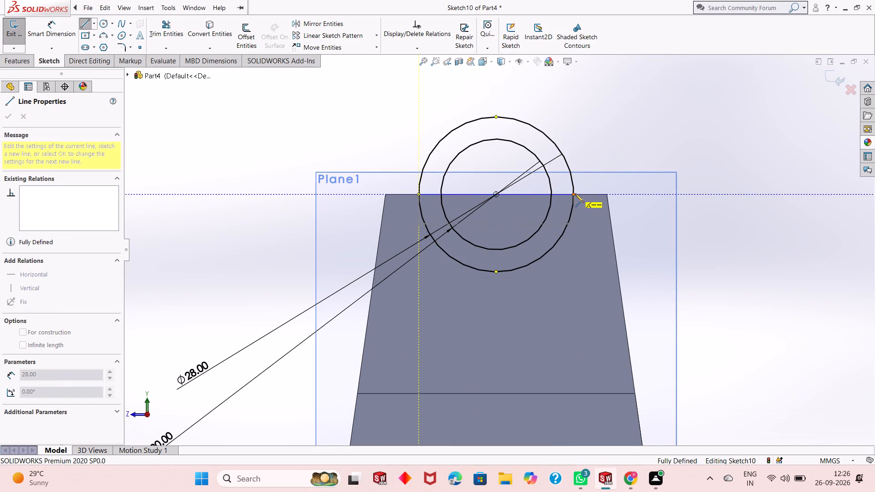
{"action": "right_click", "coordinate": [613, 140]}
{"action": "left_click", "coordinate": [632, 148]}
Trim away the upper halves of both concentric circles above the horizontal diameter line.
{"action": "left_click", "coordinate": [171, 33]}
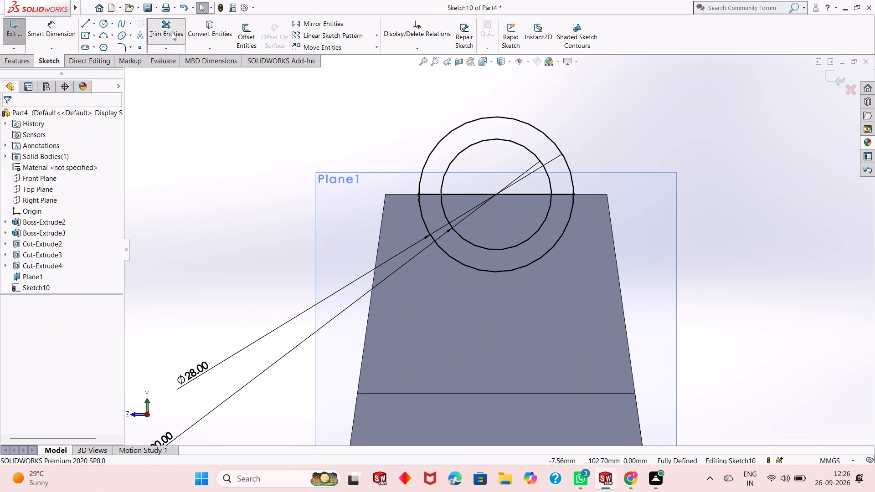
{"action": "left_click", "coordinate": [458, 127]}
{"action": "left_click", "coordinate": [474, 143]}
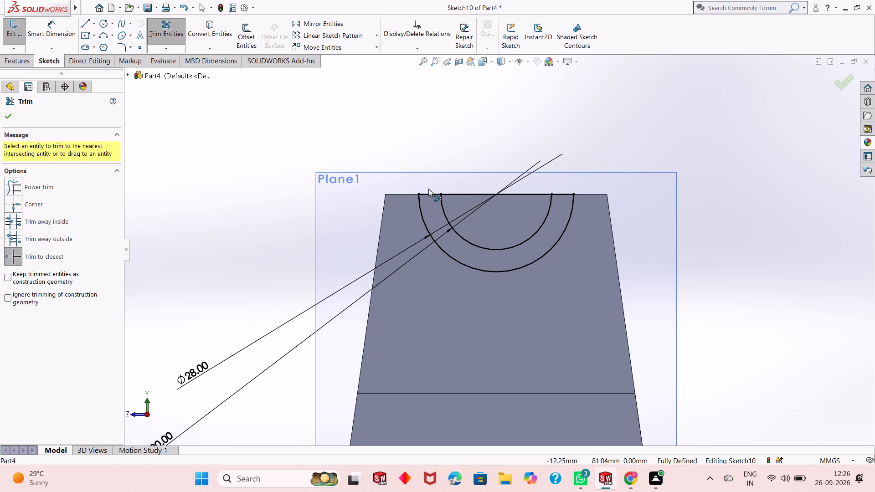
{"action": "right_click", "coordinate": [512, 114]}
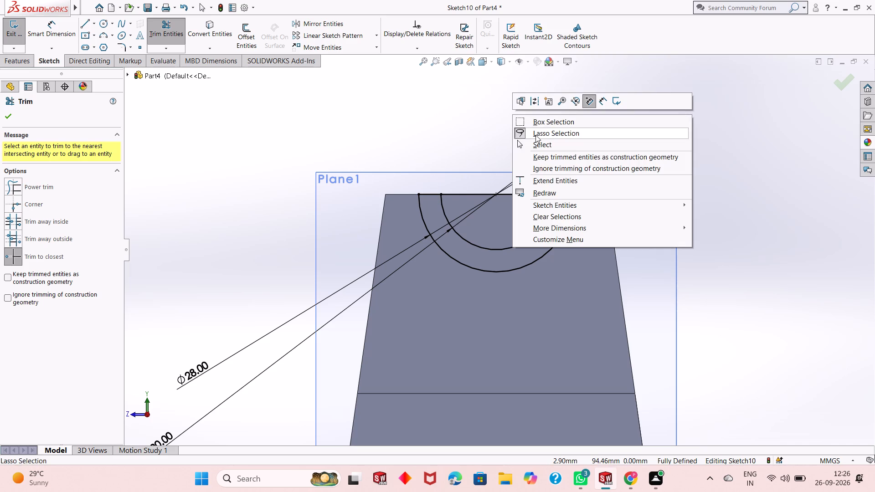
{"action": "left_click", "coordinate": [528, 144]}
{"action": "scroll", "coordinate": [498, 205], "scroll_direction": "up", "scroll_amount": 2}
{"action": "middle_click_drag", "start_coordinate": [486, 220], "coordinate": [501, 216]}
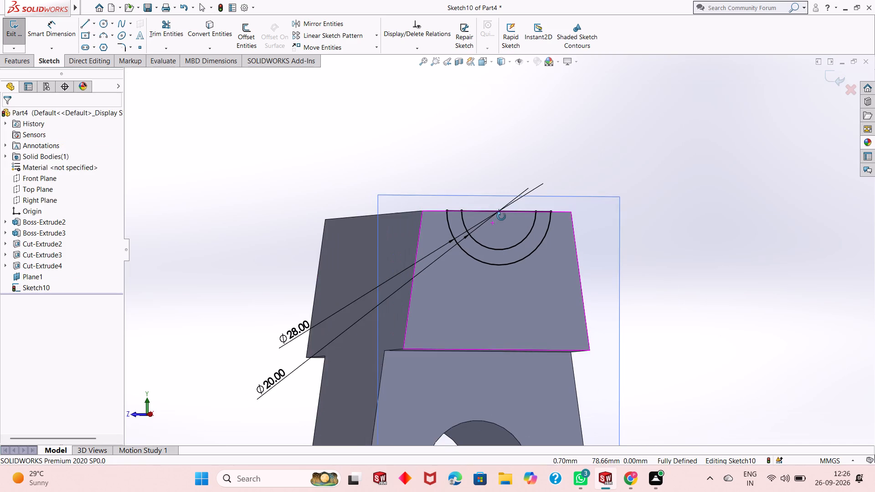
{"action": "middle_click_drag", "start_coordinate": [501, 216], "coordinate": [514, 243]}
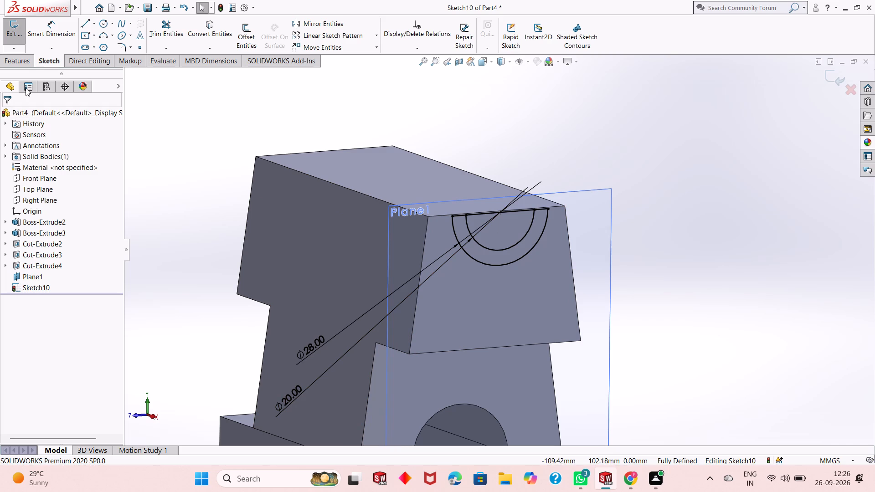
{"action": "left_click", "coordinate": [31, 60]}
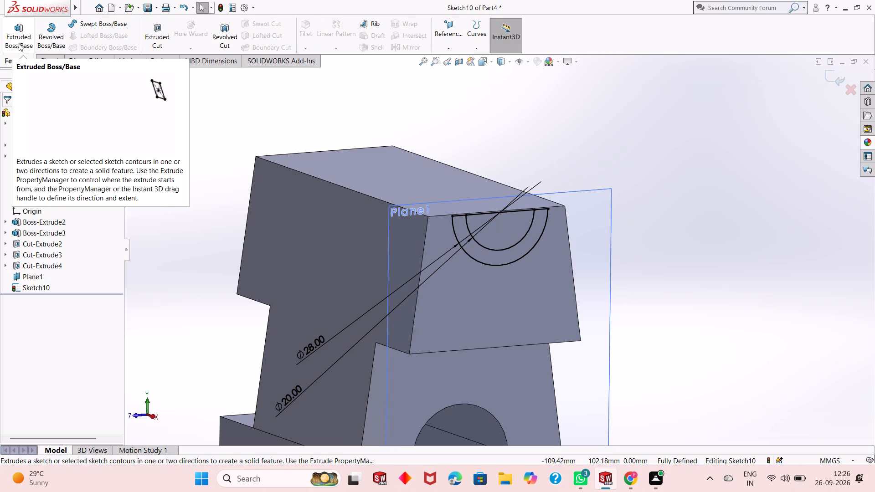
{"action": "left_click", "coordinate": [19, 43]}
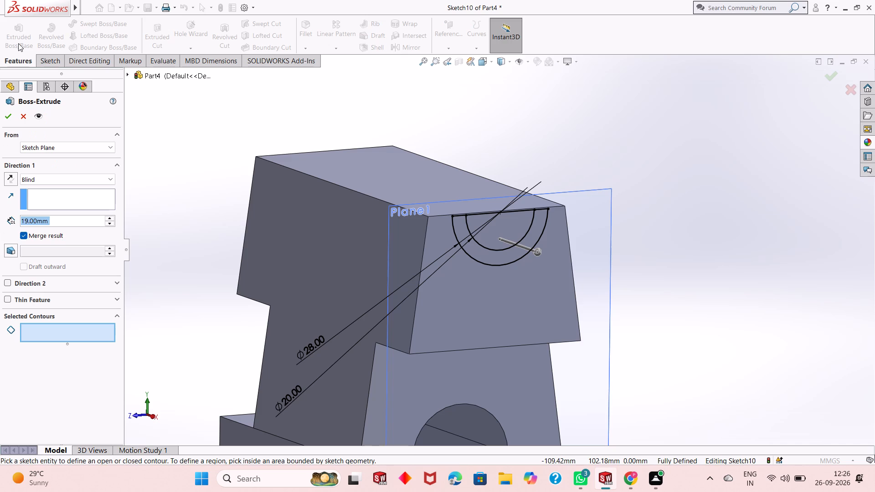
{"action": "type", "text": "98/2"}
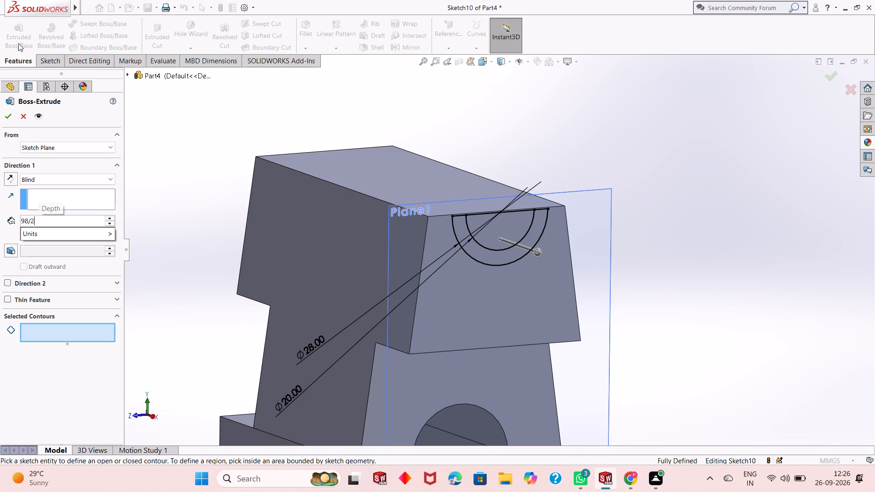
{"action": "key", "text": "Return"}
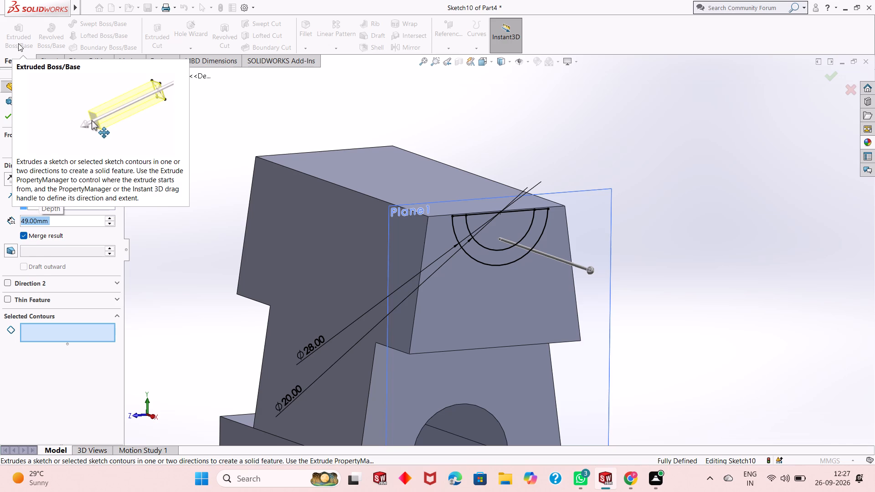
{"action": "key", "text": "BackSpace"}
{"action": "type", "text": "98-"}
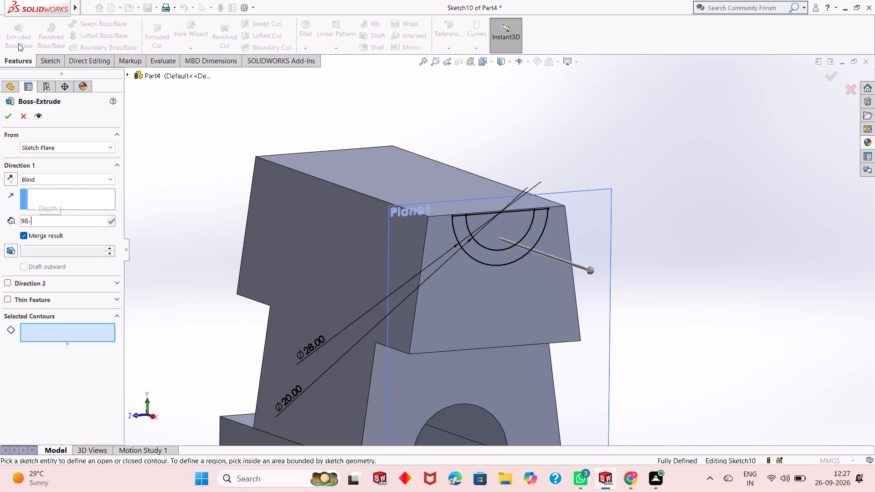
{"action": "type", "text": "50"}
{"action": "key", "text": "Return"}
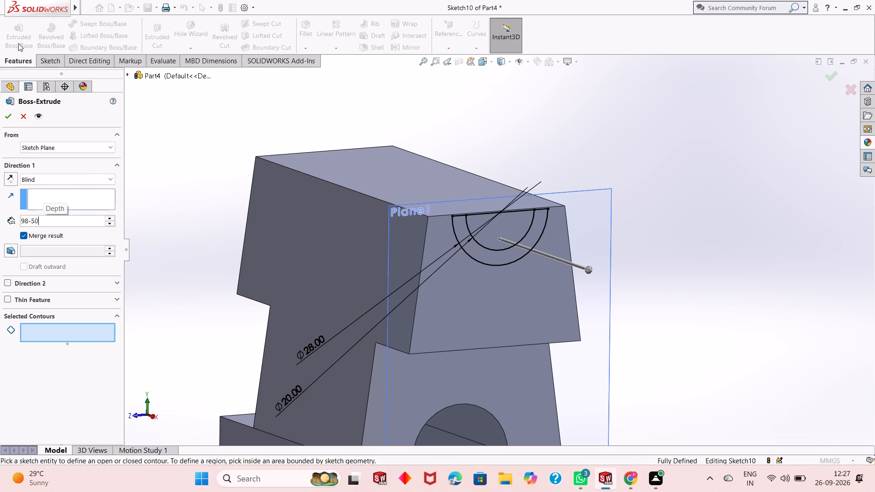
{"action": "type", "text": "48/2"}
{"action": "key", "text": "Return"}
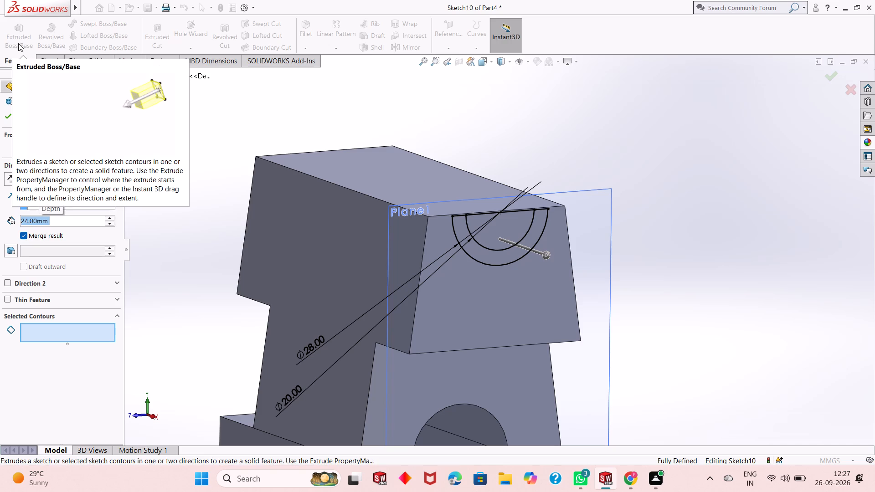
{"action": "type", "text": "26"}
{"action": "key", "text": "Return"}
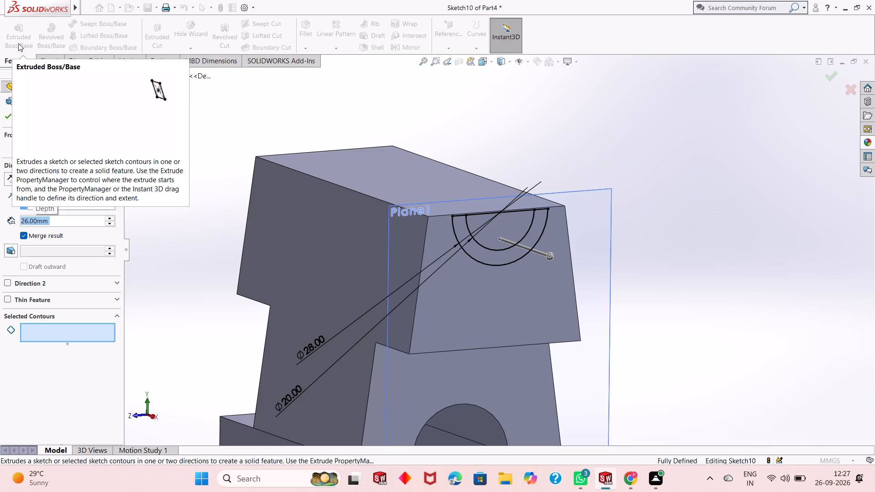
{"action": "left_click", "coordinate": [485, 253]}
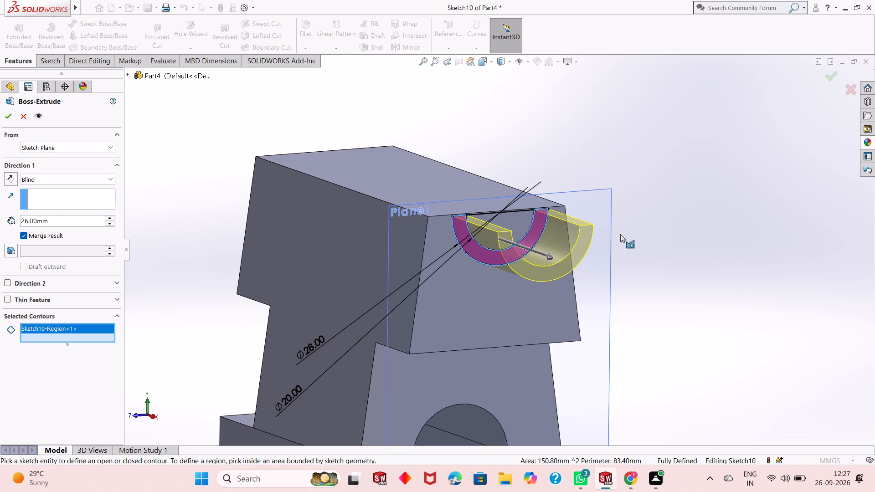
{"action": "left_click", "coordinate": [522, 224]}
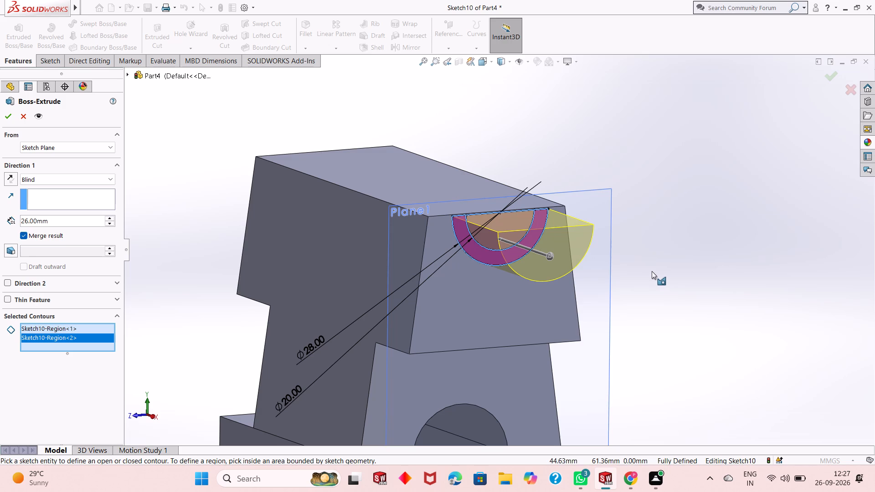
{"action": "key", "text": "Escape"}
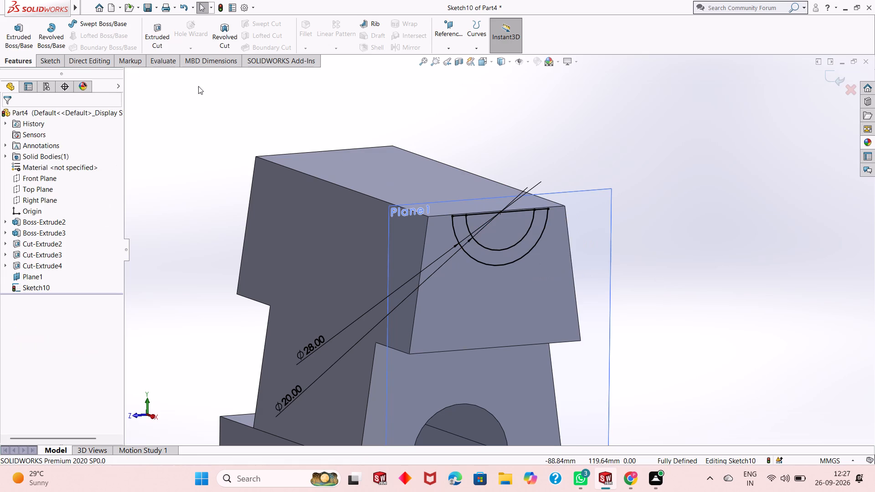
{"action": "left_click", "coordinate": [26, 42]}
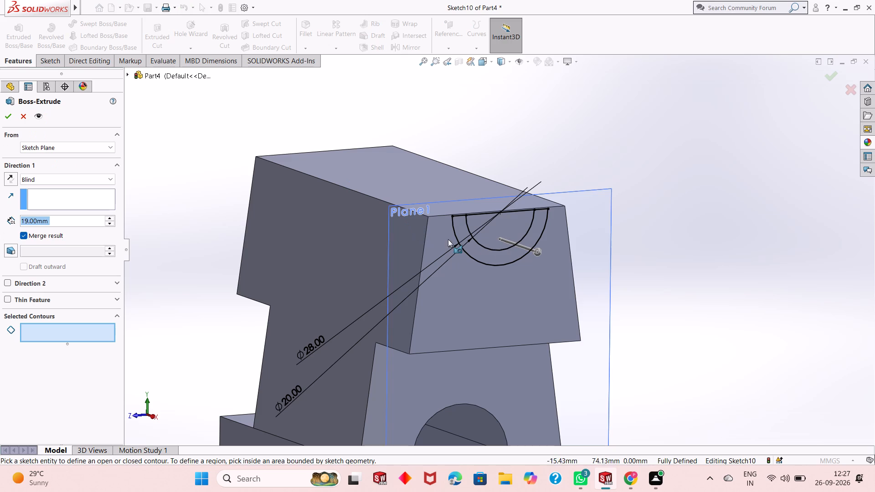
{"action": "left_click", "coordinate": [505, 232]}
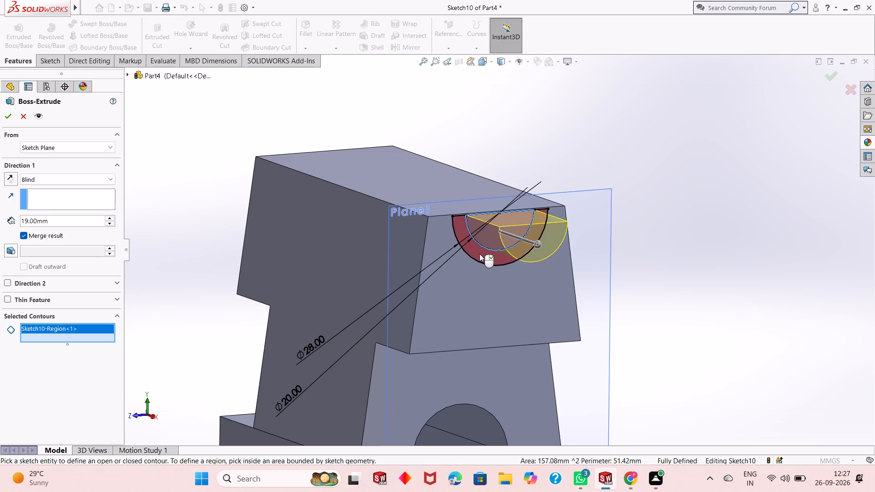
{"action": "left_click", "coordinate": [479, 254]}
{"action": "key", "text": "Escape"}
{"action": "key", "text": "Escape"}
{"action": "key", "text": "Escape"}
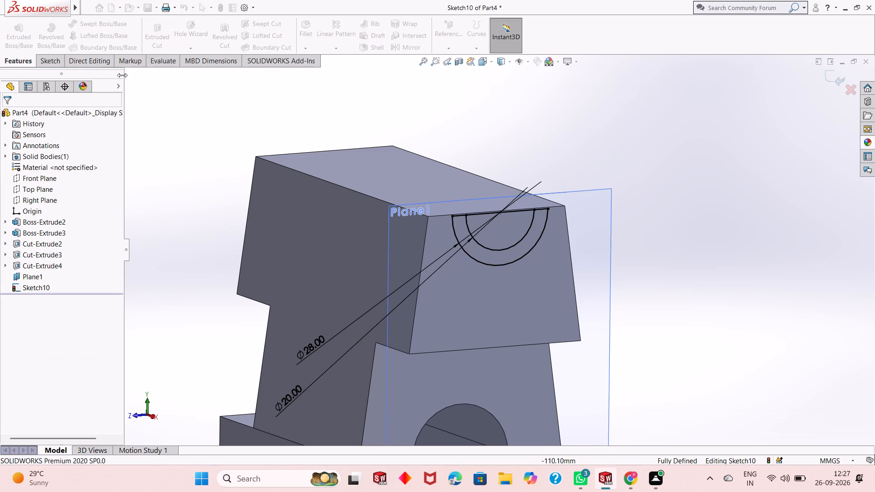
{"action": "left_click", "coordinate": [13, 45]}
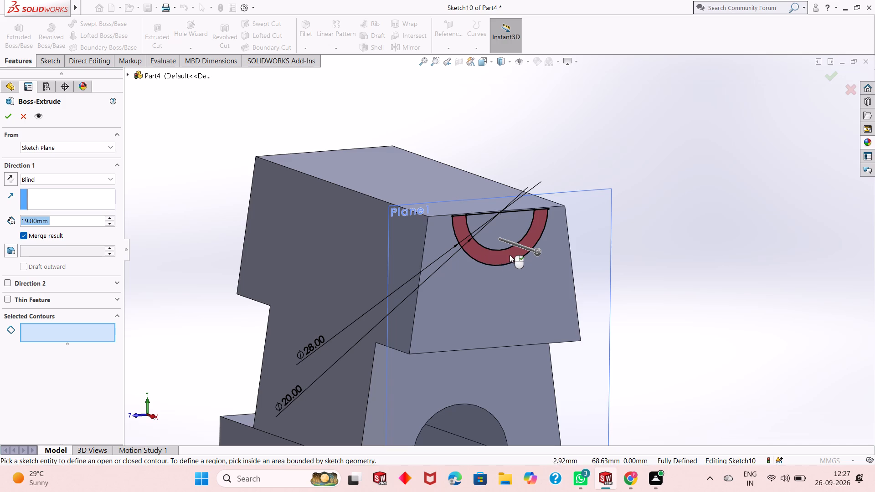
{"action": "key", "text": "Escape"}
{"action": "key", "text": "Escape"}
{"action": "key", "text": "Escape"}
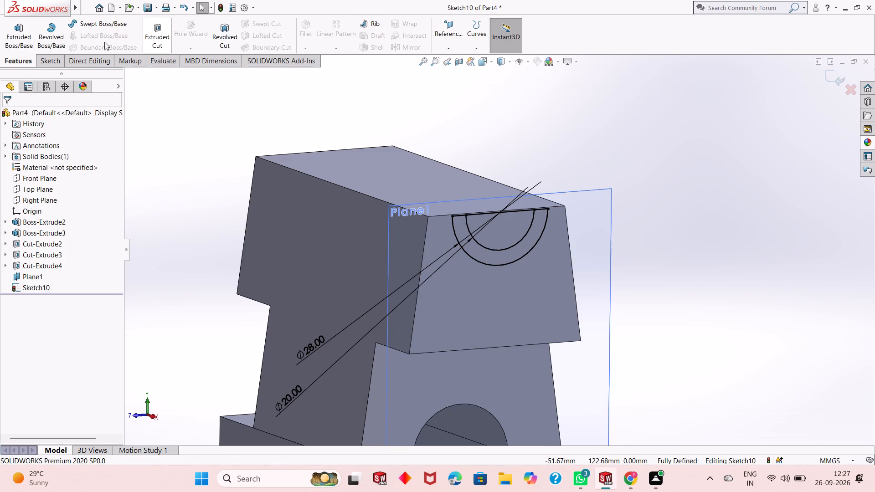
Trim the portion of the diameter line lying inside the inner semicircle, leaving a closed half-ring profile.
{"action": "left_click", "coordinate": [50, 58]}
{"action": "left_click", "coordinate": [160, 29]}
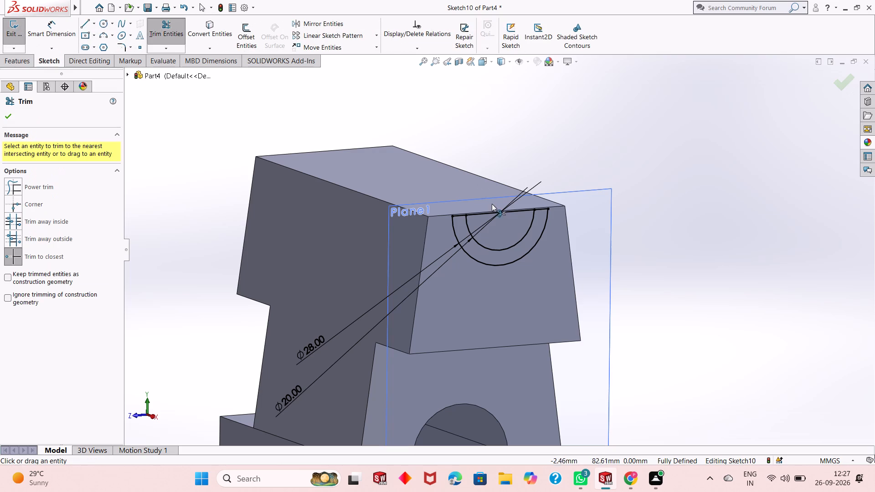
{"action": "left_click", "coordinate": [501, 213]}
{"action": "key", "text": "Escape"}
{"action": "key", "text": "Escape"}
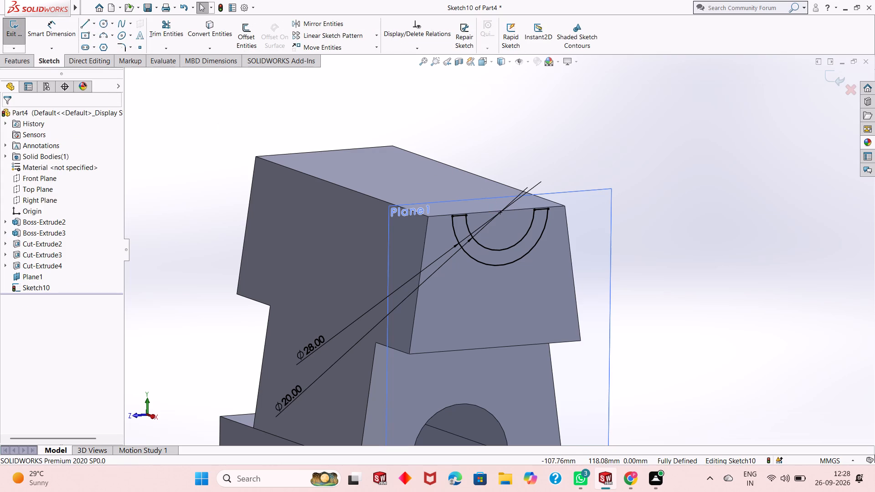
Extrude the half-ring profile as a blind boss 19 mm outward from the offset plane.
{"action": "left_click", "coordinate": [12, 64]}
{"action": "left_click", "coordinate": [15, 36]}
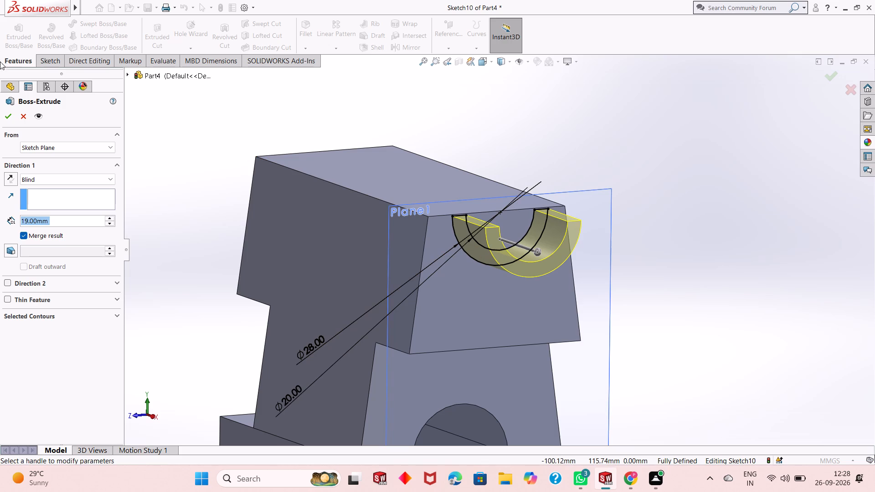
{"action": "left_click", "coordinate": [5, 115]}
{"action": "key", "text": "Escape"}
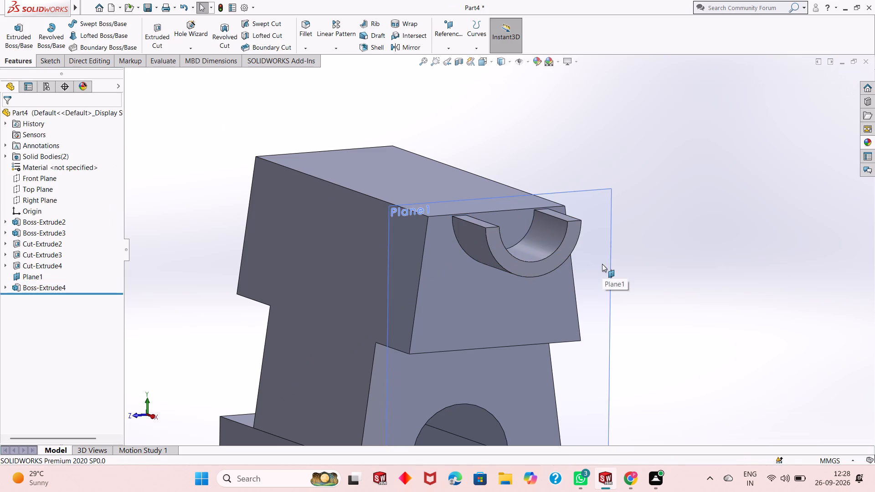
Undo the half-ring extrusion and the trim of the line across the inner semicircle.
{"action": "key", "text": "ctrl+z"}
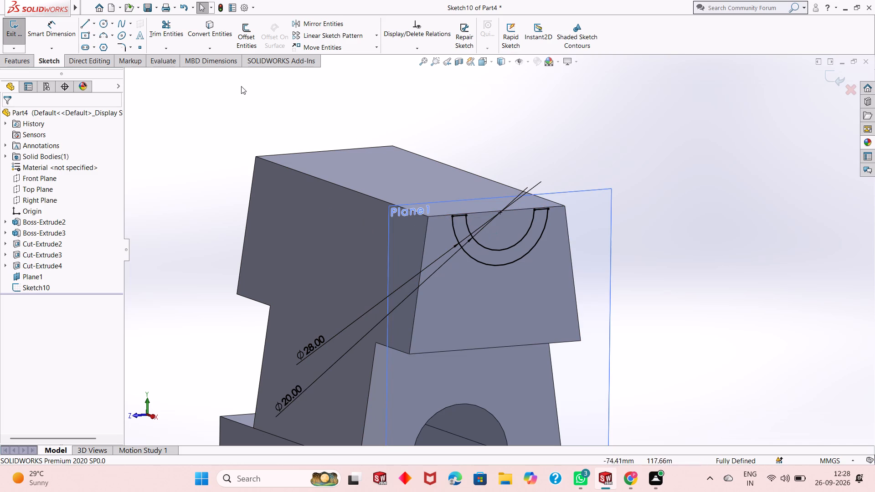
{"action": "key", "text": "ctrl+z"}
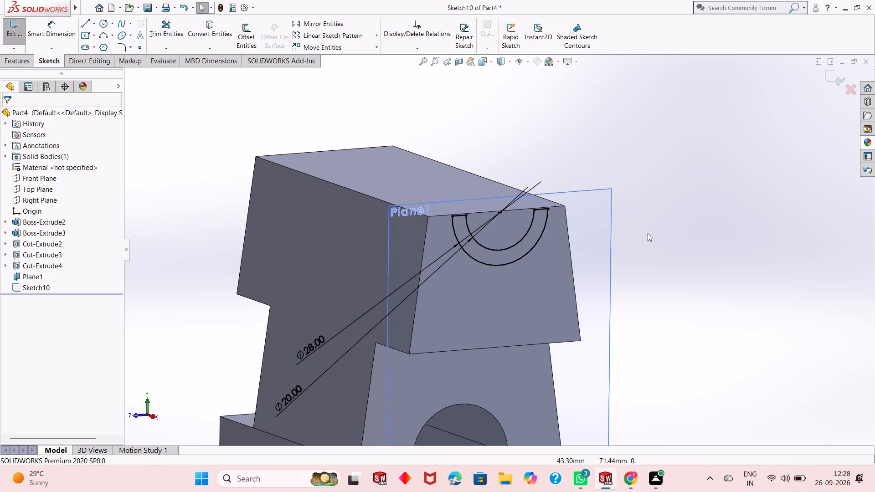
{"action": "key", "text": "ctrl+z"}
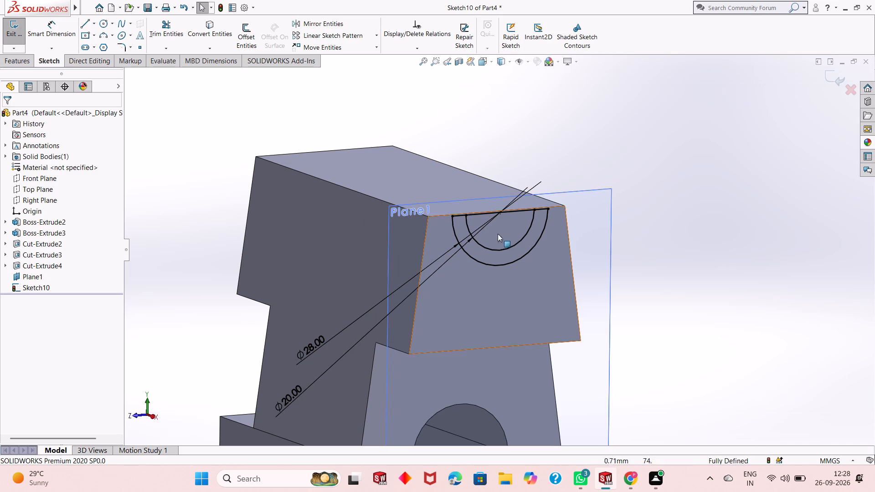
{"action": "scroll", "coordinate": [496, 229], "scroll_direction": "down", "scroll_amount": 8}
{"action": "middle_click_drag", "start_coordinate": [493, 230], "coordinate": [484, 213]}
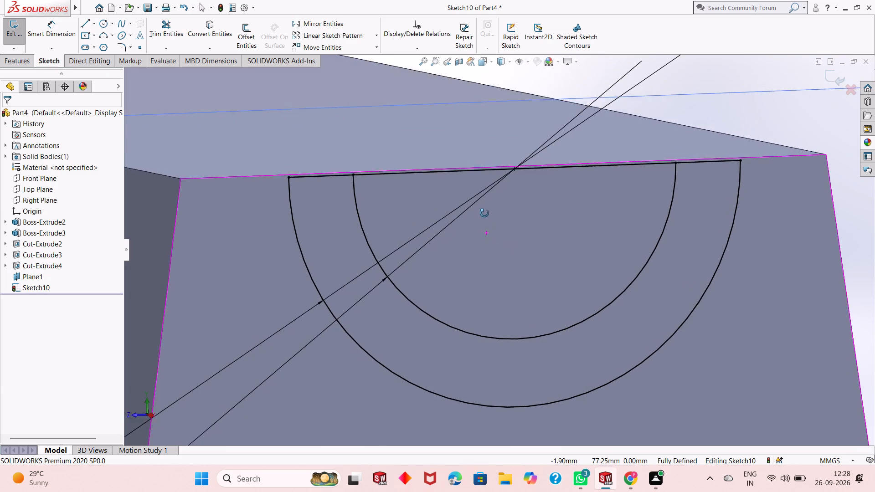
Extrude the half-ring region as a blind boss 26 mm from the offset plane, reversed inward into the upright.
{"action": "middle_click_drag", "start_coordinate": [484, 213], "coordinate": [496, 215]}
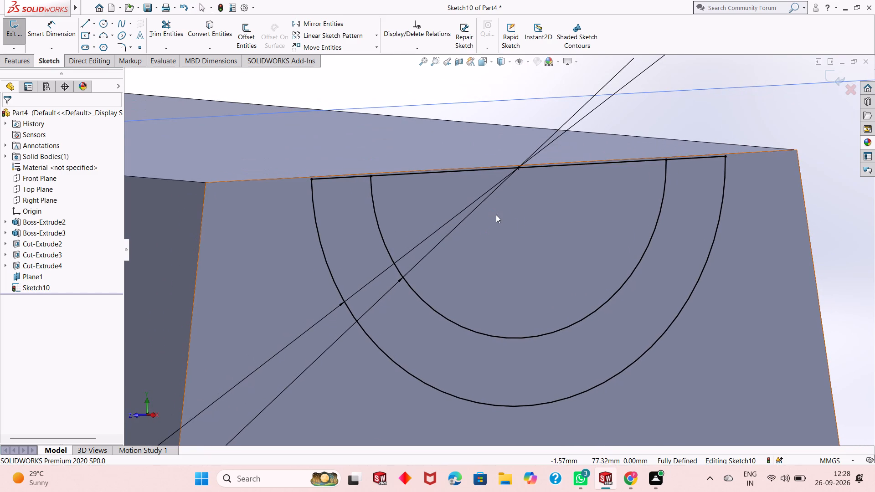
{"action": "scroll", "coordinate": [542, 204], "scroll_direction": "up", "scroll_amount": 3}
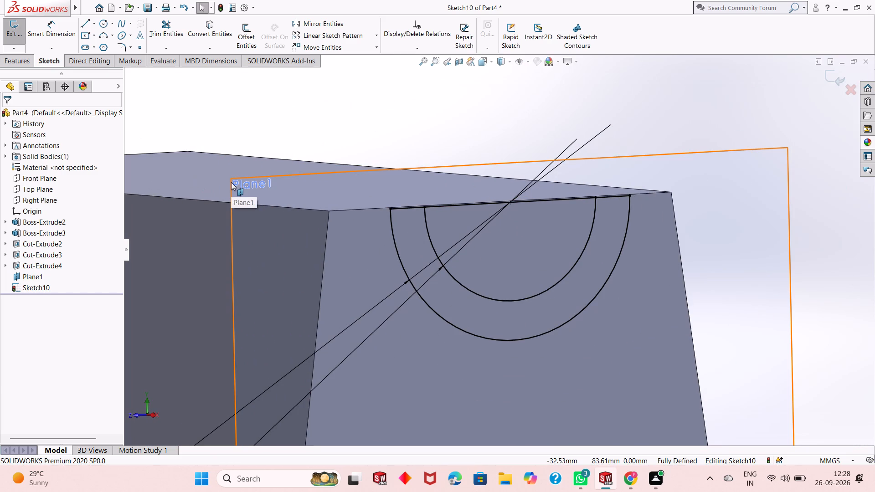
{"action": "left_click", "coordinate": [15, 60]}
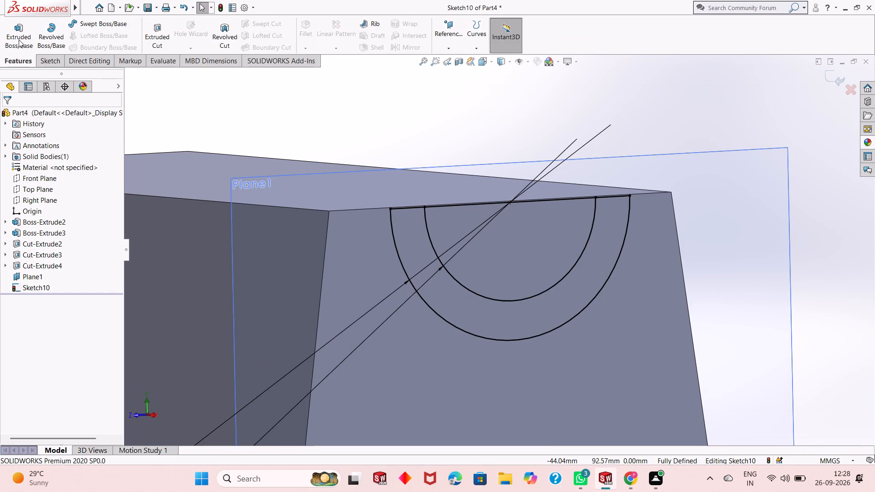
{"action": "left_click", "coordinate": [19, 40]}
{"action": "left_click", "coordinate": [430, 272]}
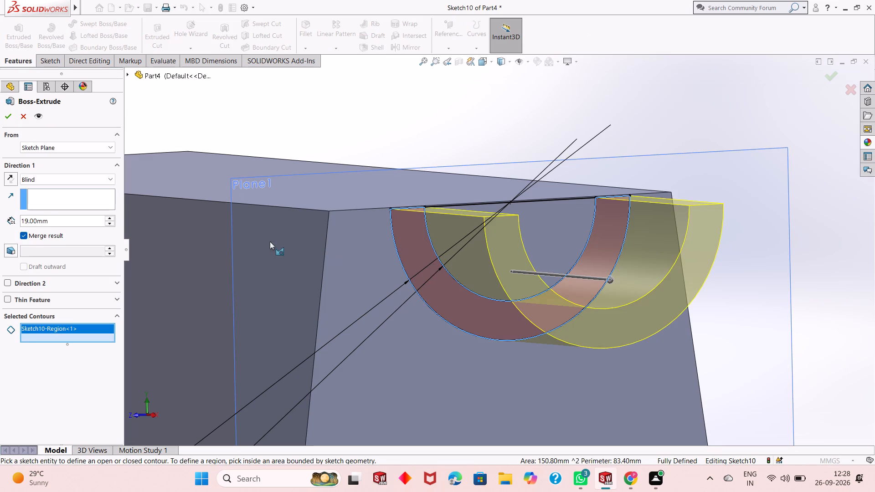
{"action": "left_click", "coordinate": [9, 176]}
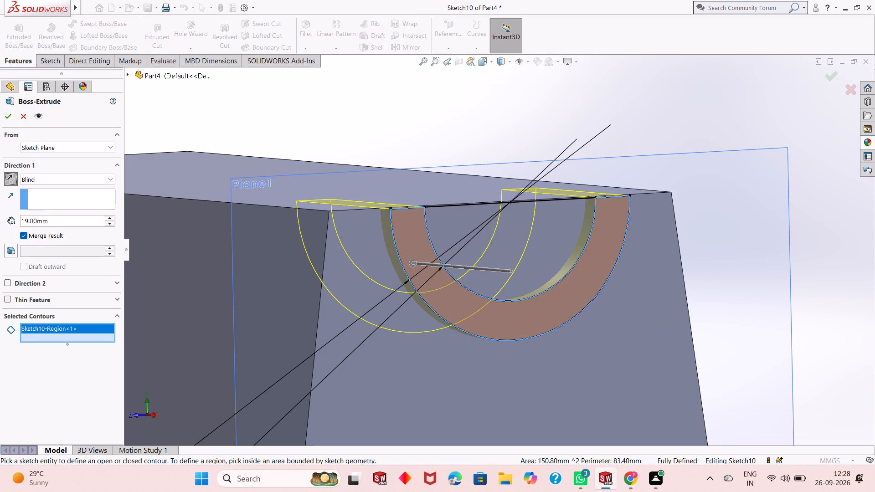
{"action": "double_click", "coordinate": [47, 218]}
{"action": "type", "text": "26"}
{"action": "key", "text": "Return"}
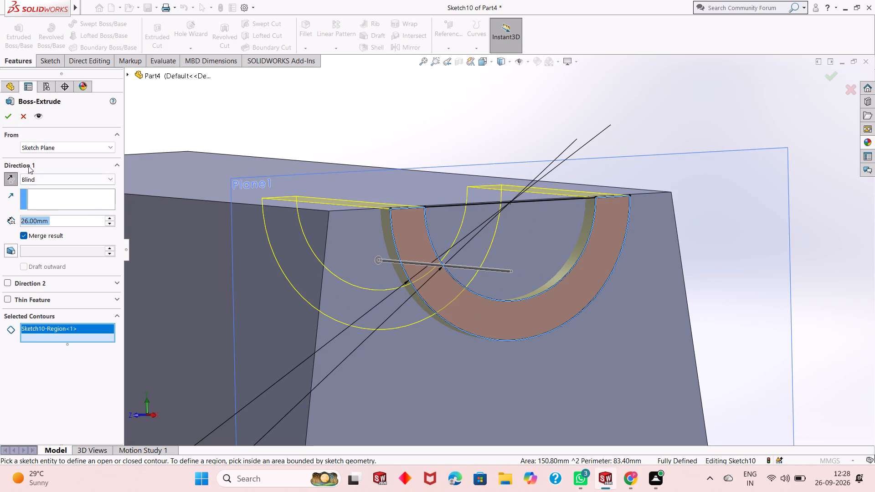
{"action": "left_click", "coordinate": [5, 118]}
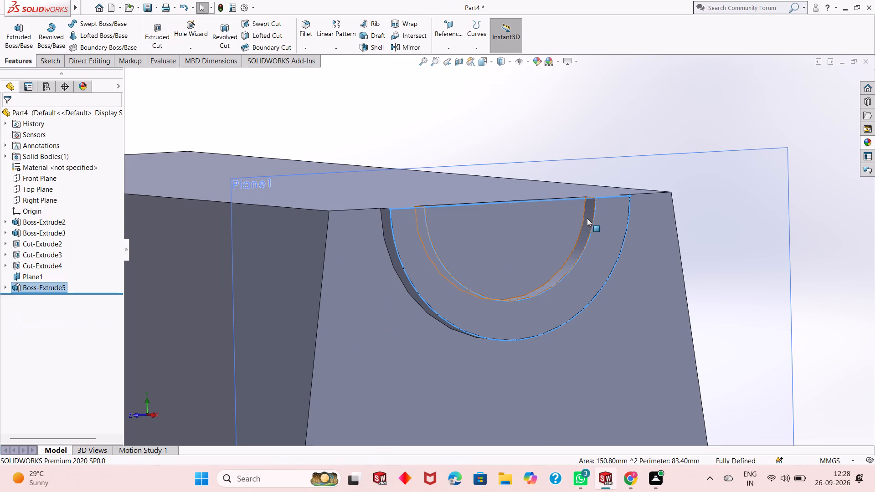
{"action": "middle_click_drag", "start_coordinate": [586, 218], "coordinate": [581, 236]}
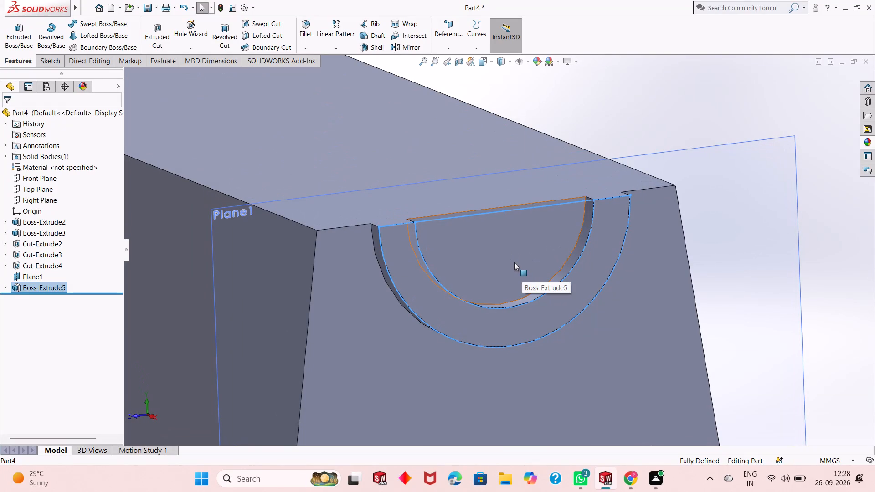
{"action": "left_click", "coordinate": [514, 262]}
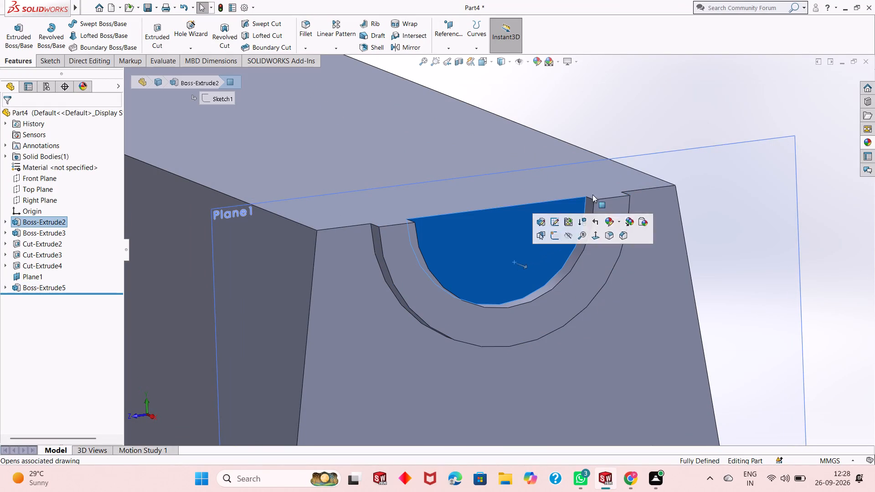
{"action": "left_click", "coordinate": [666, 129]}
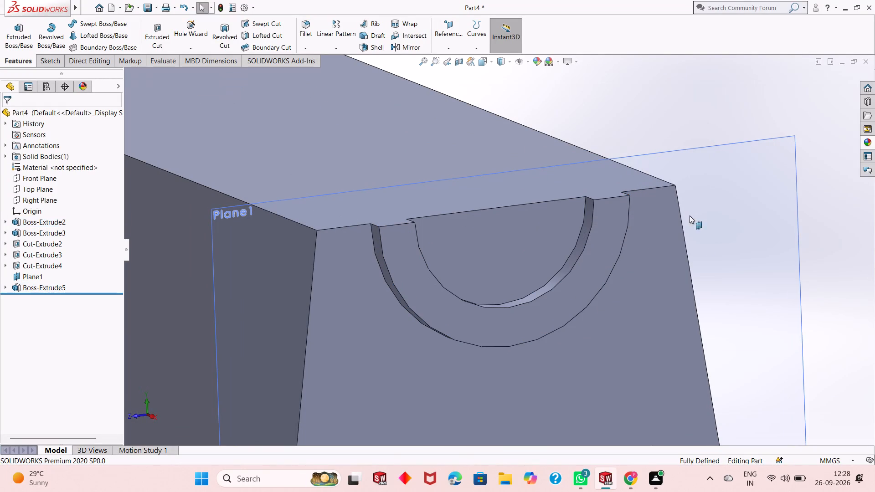
Hide the offset plane, Plane1.
{"action": "right_click", "coordinate": [735, 196]}
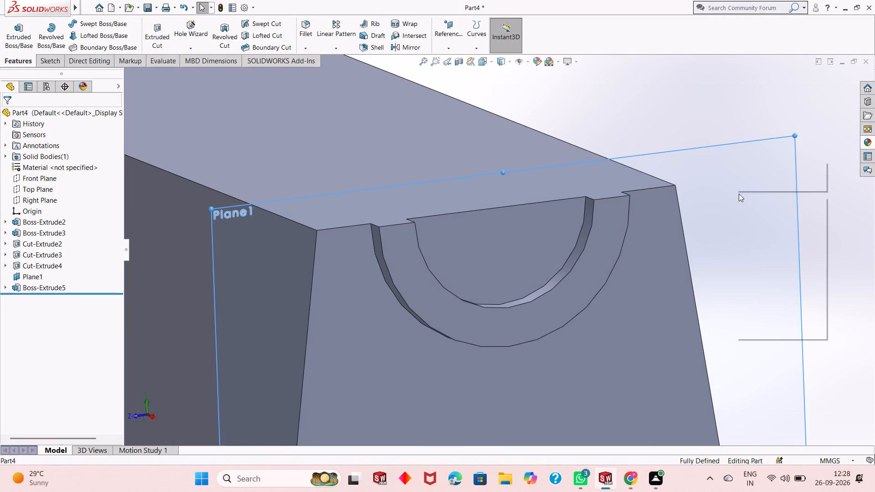
{"action": "left_click", "coordinate": [768, 184]}
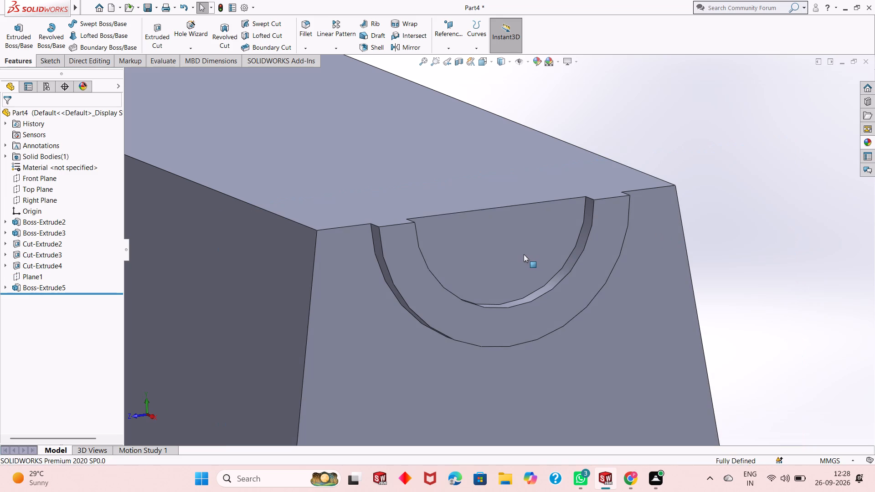
Sketch a circle of 10 mm radius on the end face inside the half ring, centred on the top edge's midpoint.
{"action": "left_click", "coordinate": [523, 254]}
{"action": "left_click", "coordinate": [566, 228]}
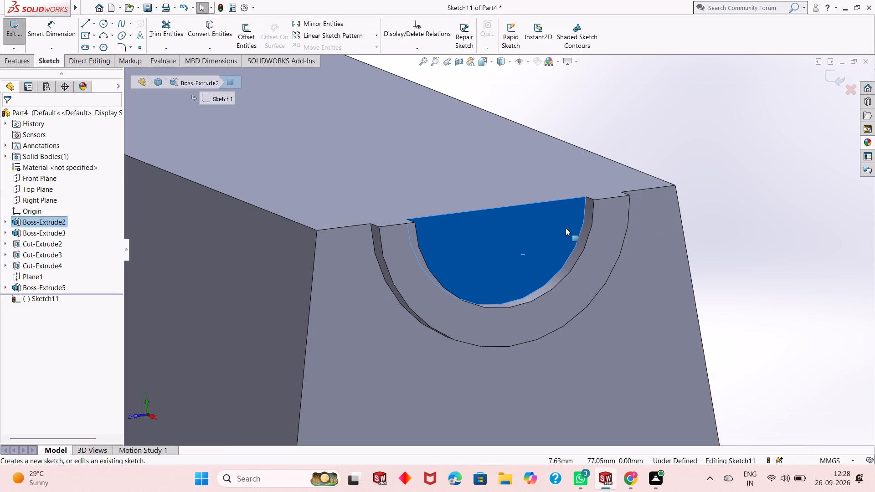
{"action": "key", "text": "ctrl+8"}
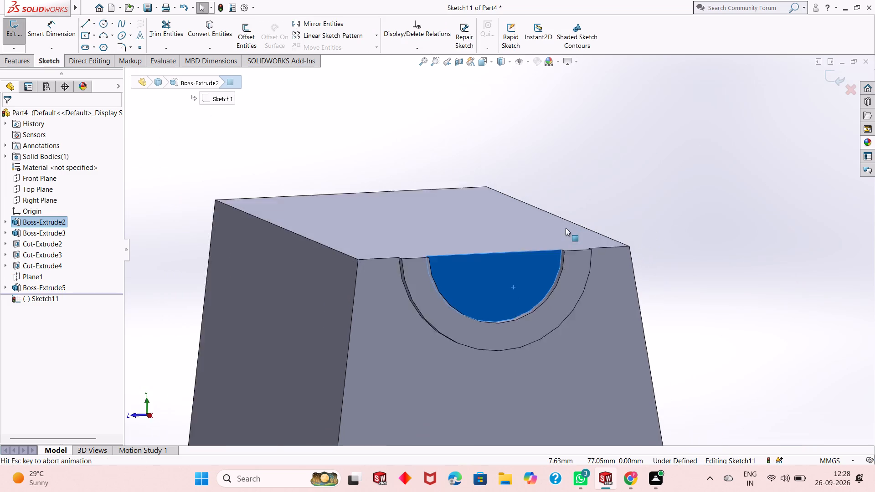
{"action": "key", "text": "Escape"}
{"action": "scroll", "coordinate": [565, 227], "scroll_direction": "up", "scroll_amount": 1}
{"action": "scroll", "coordinate": [496, 87], "scroll_direction": "down", "scroll_amount": 3}
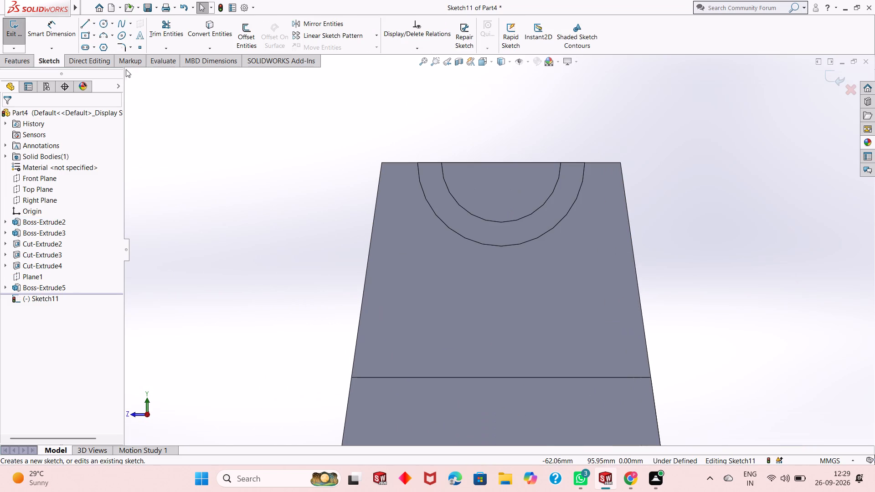
{"action": "left_click", "coordinate": [100, 25]}
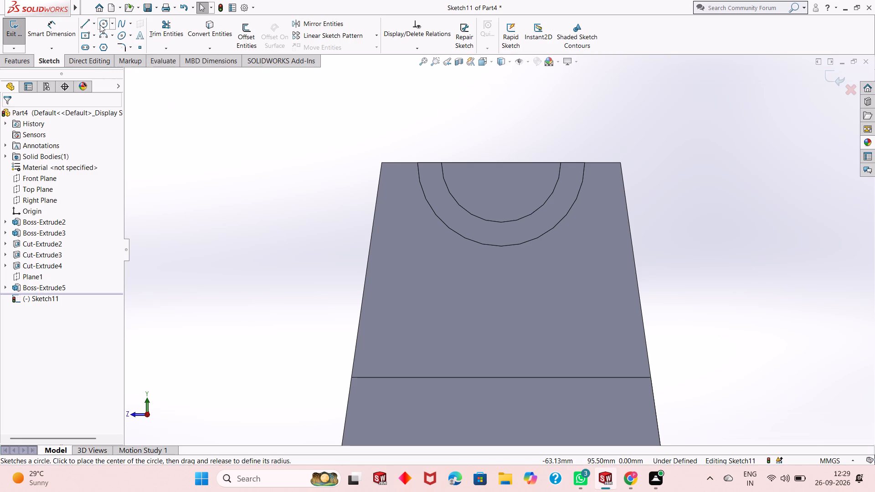
{"action": "left_click", "coordinate": [502, 164]}
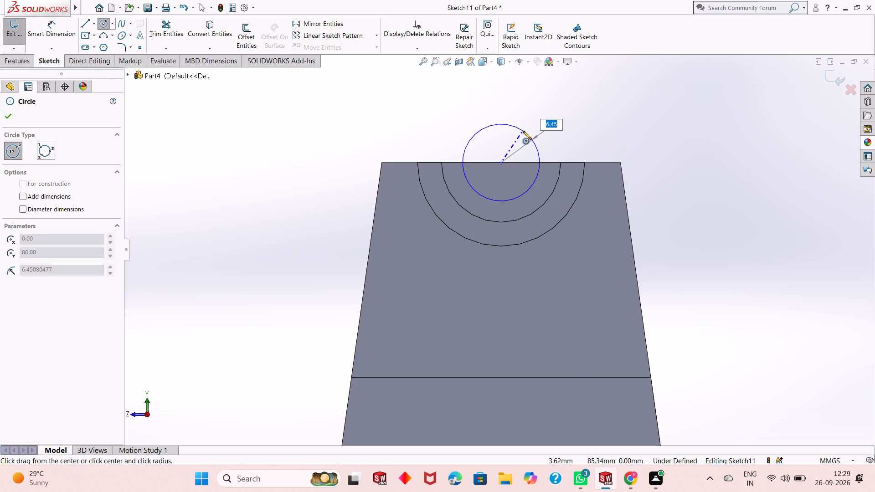
{"action": "type", "text": "10"}
{"action": "key", "text": "Return"}
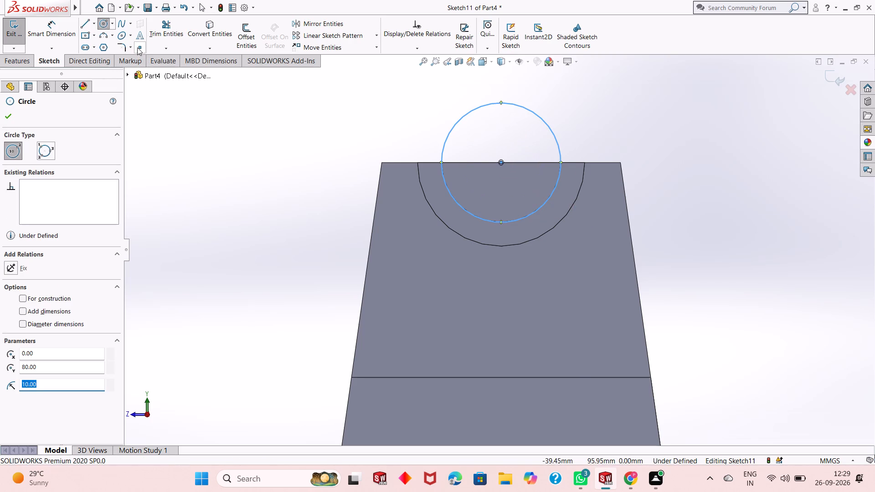
Add a diameter dimension to the new circle, placed beside the upright's sloped edge.
{"action": "left_click", "coordinate": [57, 22]}
{"action": "left_click", "coordinate": [67, 34]}
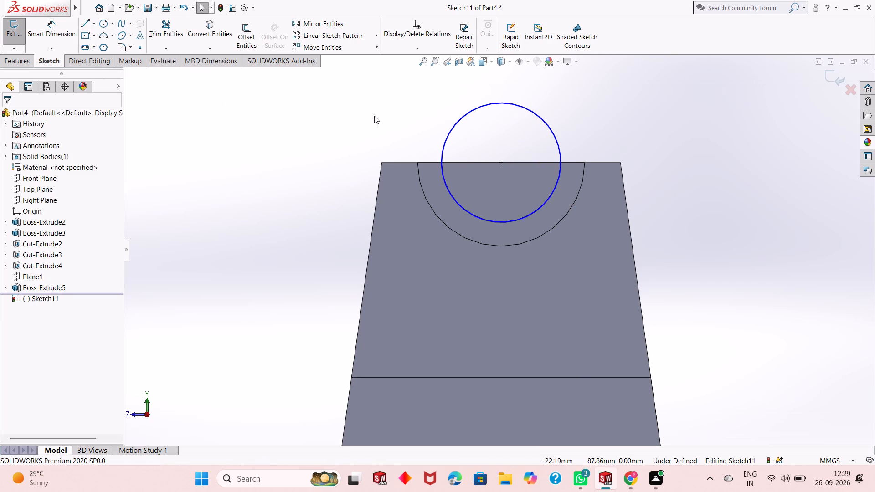
{"action": "left_click", "coordinate": [44, 27]}
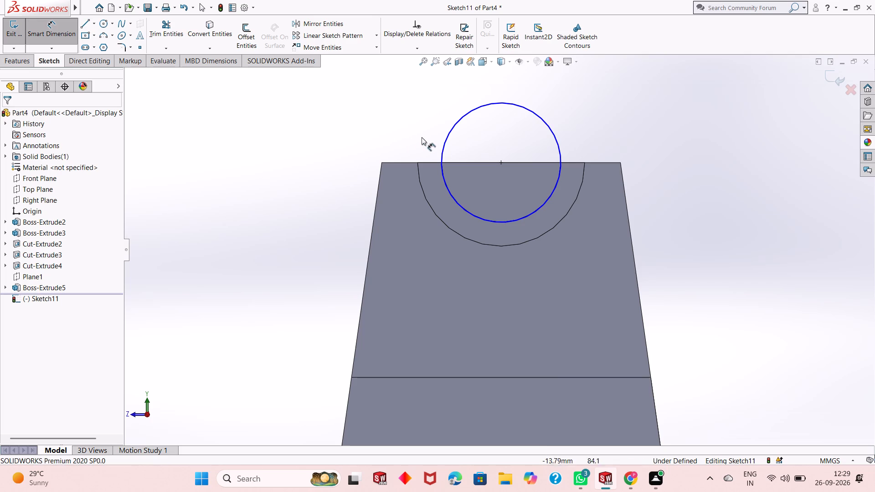
{"action": "left_click", "coordinate": [444, 140]}
{"action": "left_click", "coordinate": [319, 194]}
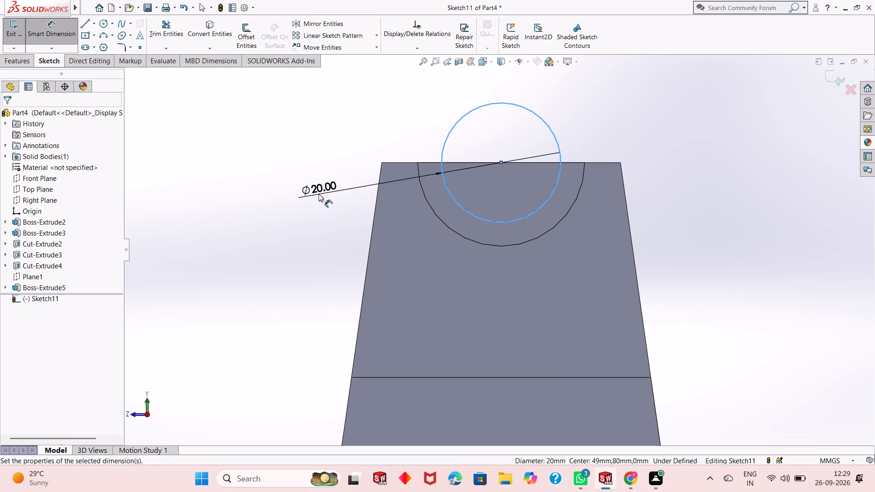
{"action": "left_click", "coordinate": [275, 183]}
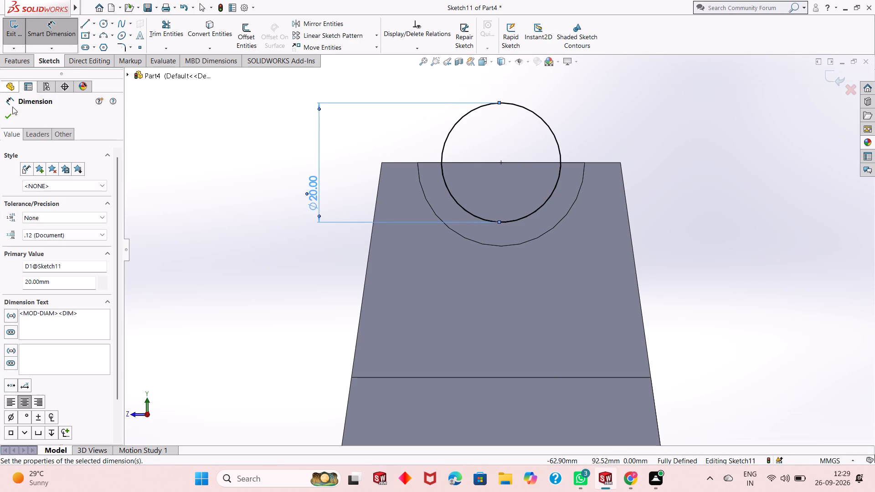
{"action": "left_click", "coordinate": [13, 115]}
Cut the circle blind 24 mm into the top of the upright to form a semicircular groove.
{"action": "left_click", "coordinate": [10, 63]}
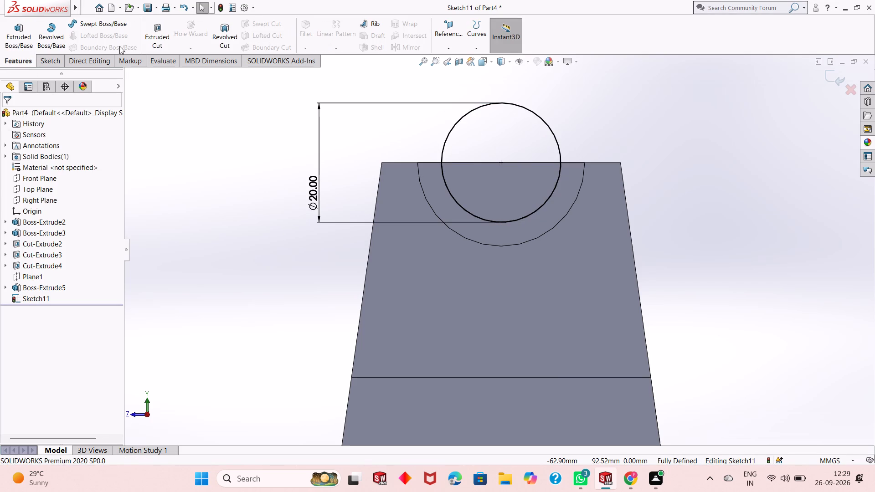
{"action": "left_click", "coordinate": [158, 46]}
{"action": "middle_click_drag", "start_coordinate": [310, 171], "coordinate": [353, 211]}
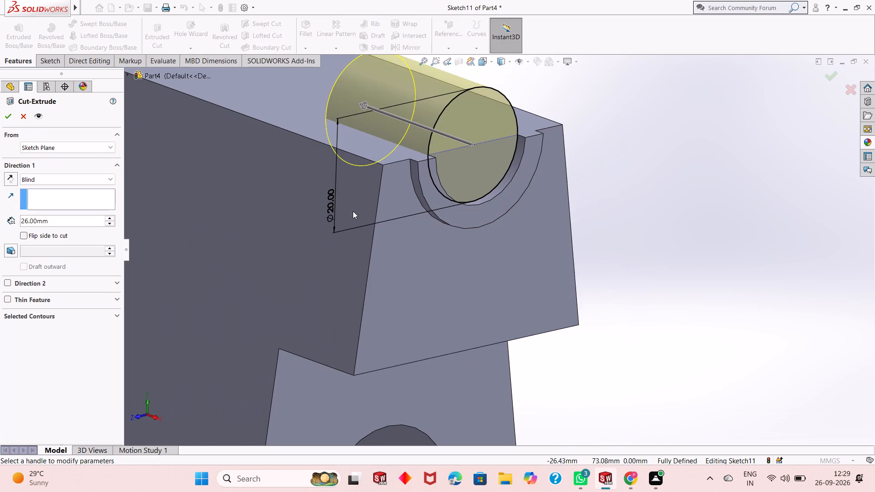
{"action": "scroll", "coordinate": [400, 202], "scroll_direction": "up", "scroll_amount": 3}
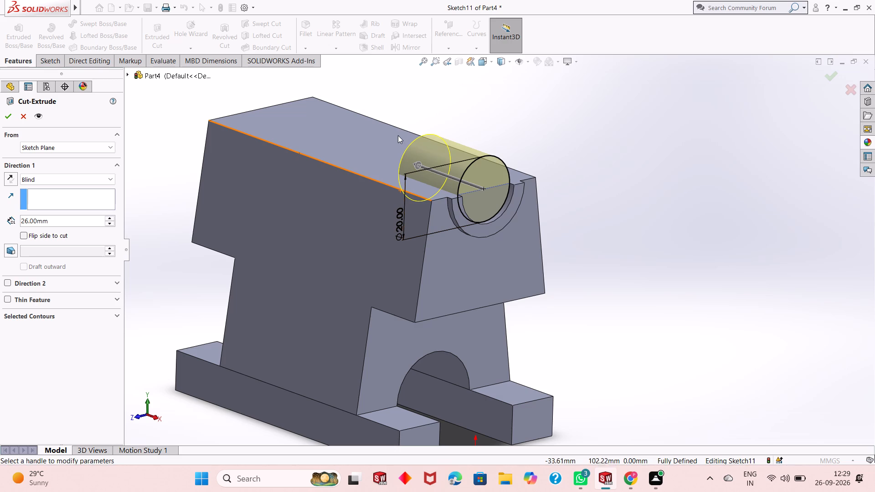
{"action": "double_click", "coordinate": [58, 222]}
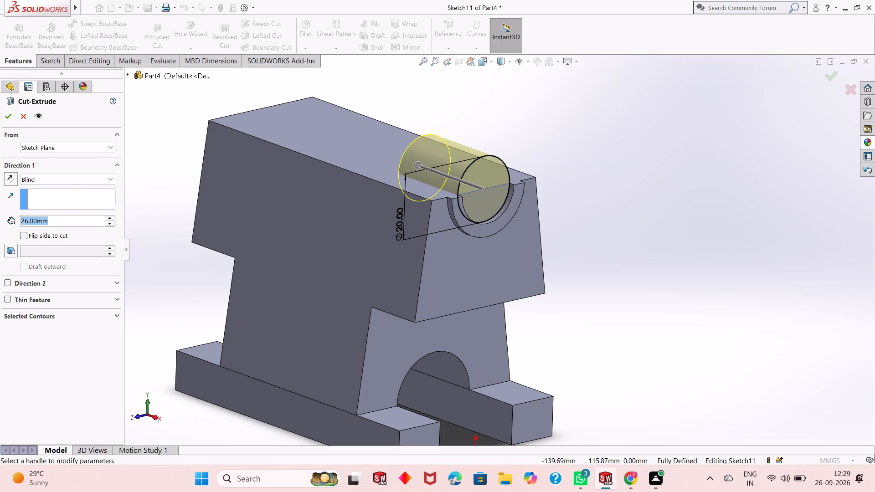
{"action": "type", "text": "24"}
{"action": "key", "text": "Return"}
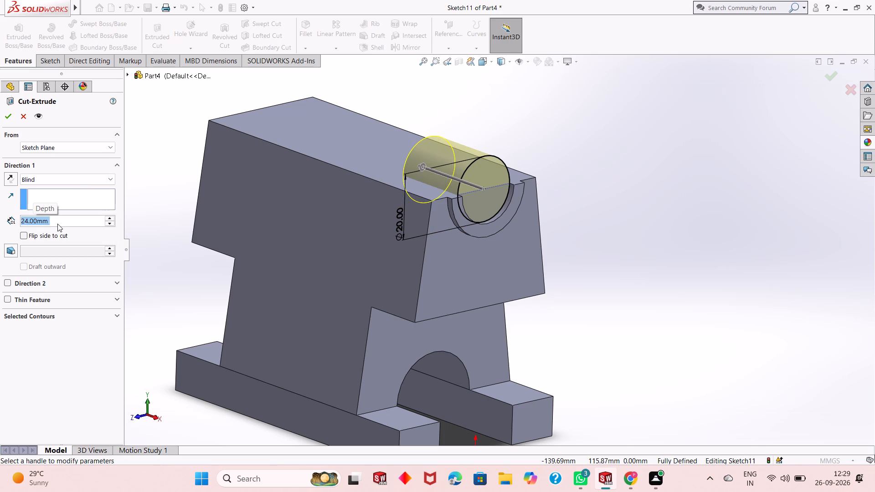
{"action": "left_click", "coordinate": [11, 119]}
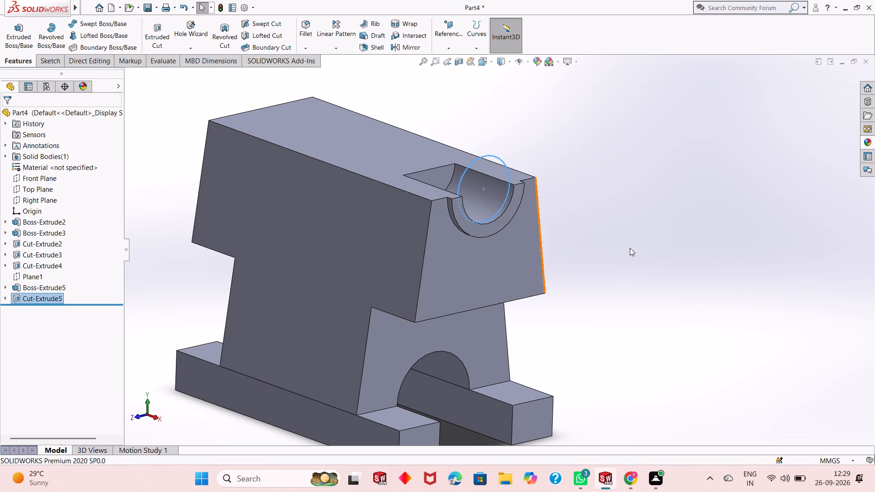
{"action": "left_click", "coordinate": [630, 248]}
Sketch a circle of about 11 mm radius on the upright's opposite upper end face, centred on the top edge's midpoint.
{"action": "middle_click_drag", "start_coordinate": [589, 261], "coordinate": [673, 205]}
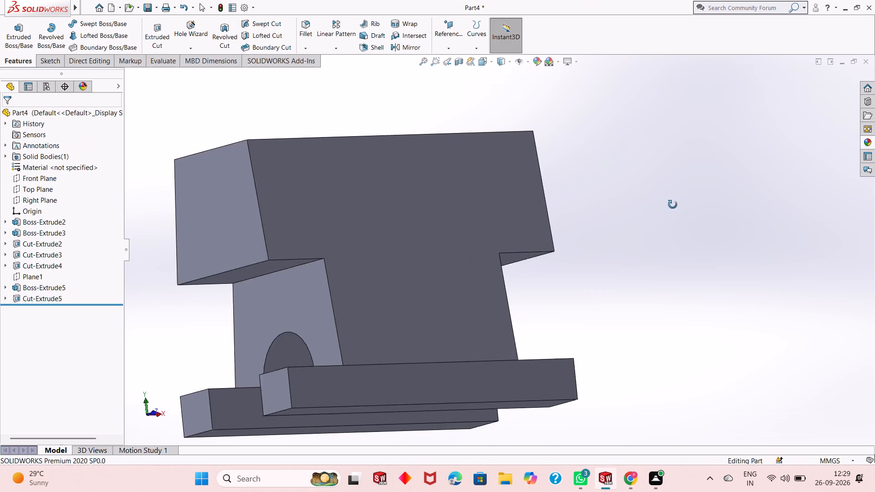
{"action": "middle_click_drag", "start_coordinate": [673, 205], "coordinate": [721, 235]}
{"action": "left_click", "coordinate": [381, 246]}
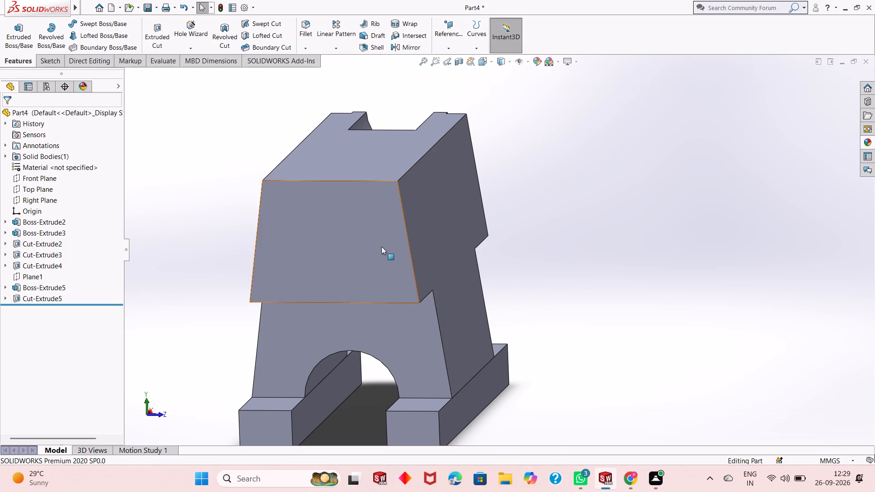
{"action": "left_click", "coordinate": [639, 285]}
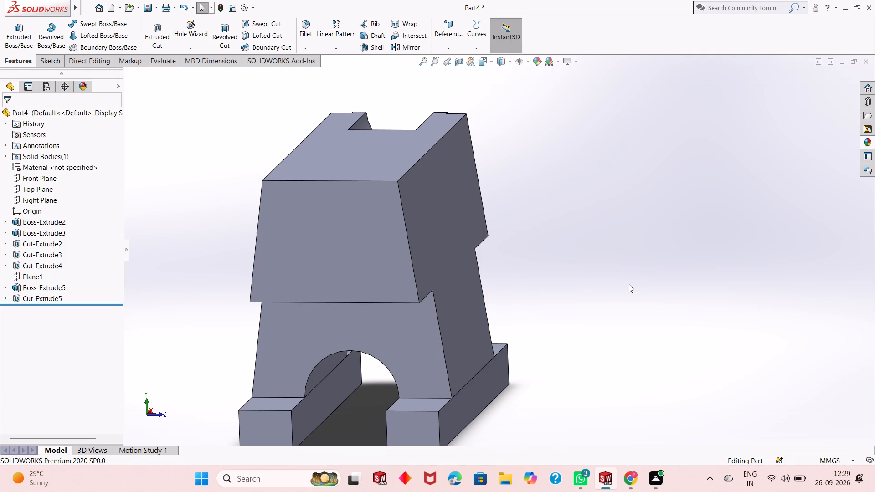
{"action": "left_click", "coordinate": [369, 227]}
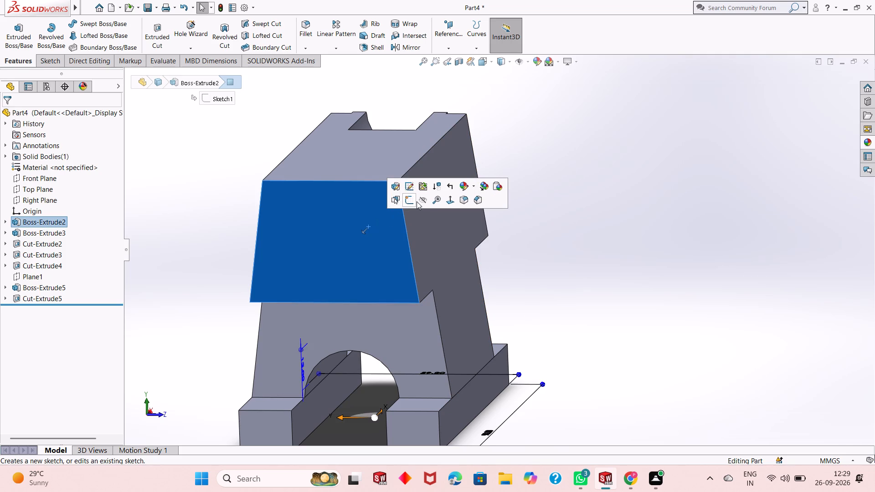
{"action": "left_click", "coordinate": [413, 203]}
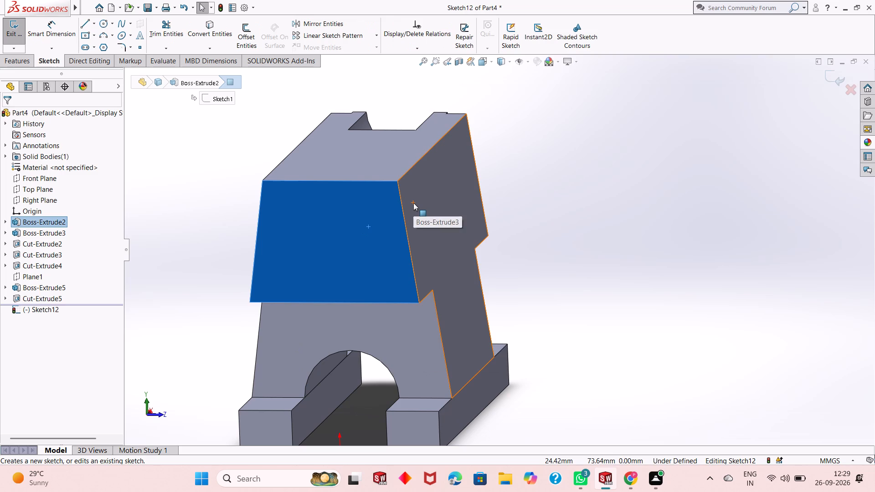
{"action": "key", "text": "ctrl+8"}
{"action": "key", "text": "Escape"}
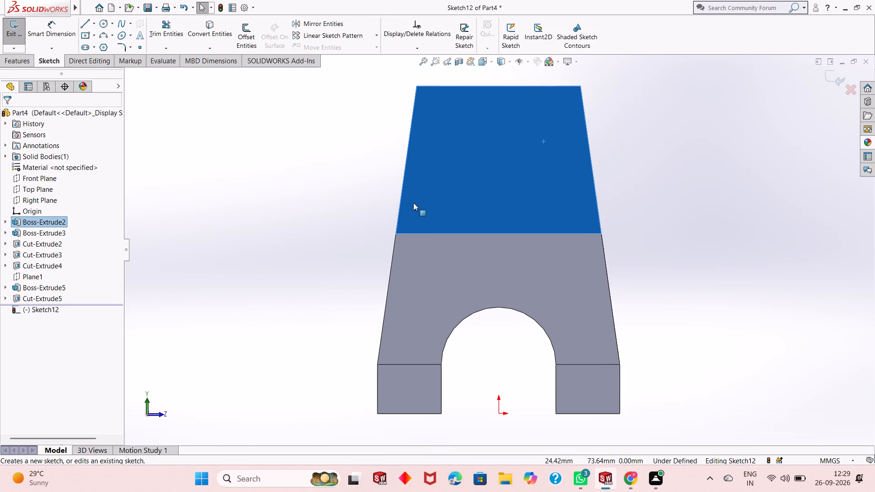
{"action": "scroll", "coordinate": [413, 203], "scroll_direction": "up", "scroll_amount": 1}
{"action": "scroll", "coordinate": [541, 87], "scroll_direction": "down", "scroll_amount": 2}
{"action": "scroll", "coordinate": [522, 134], "scroll_direction": "down", "scroll_amount": 1}
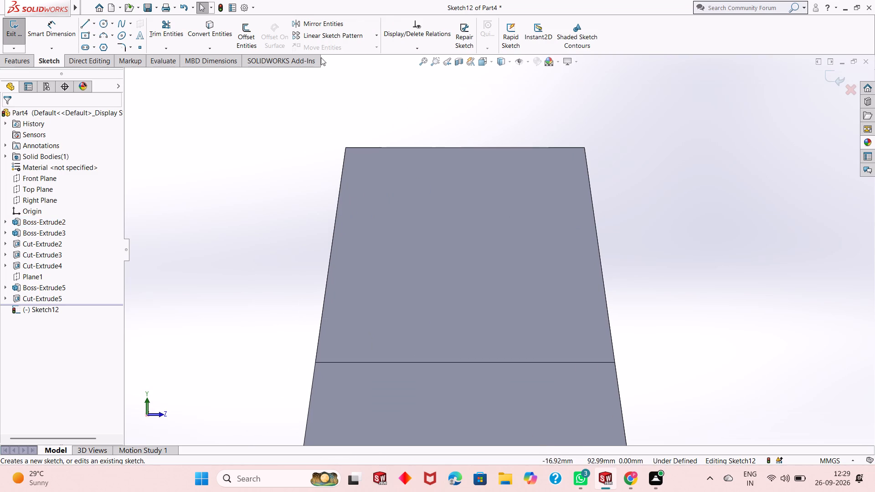
{"action": "left_click", "coordinate": [100, 25]}
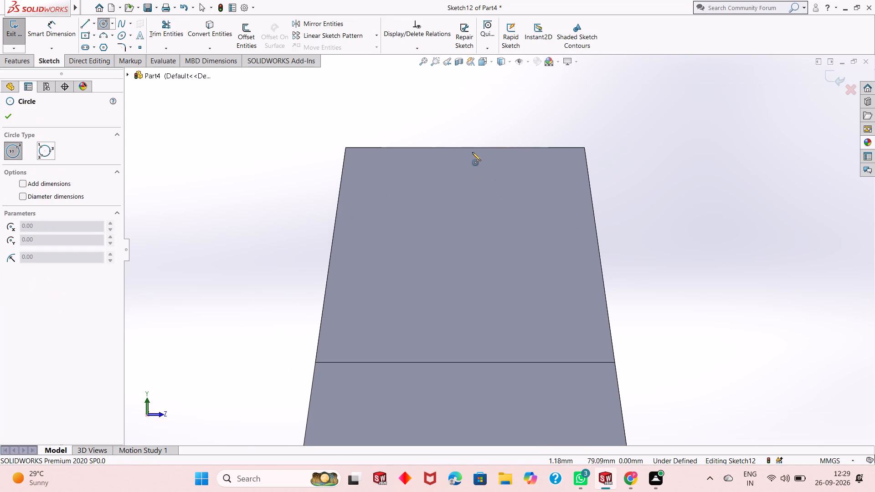
{"action": "left_click", "coordinate": [464, 147]}
{"action": "left_click", "coordinate": [501, 91]}
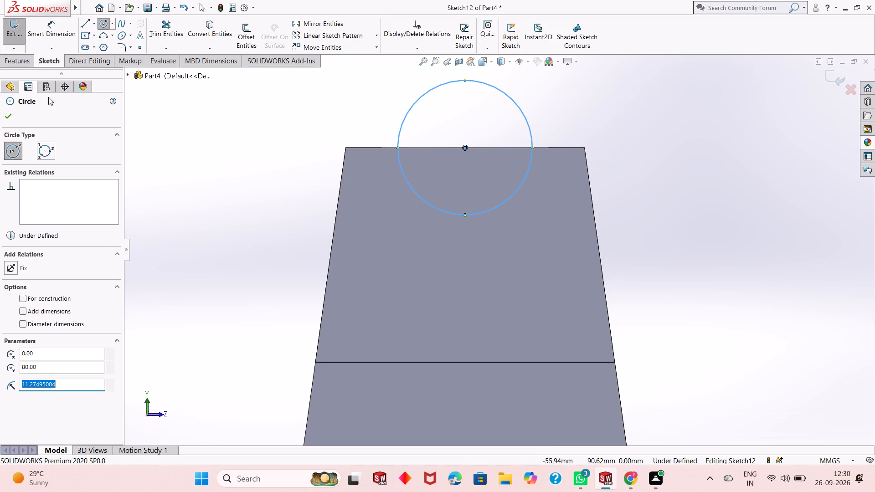
{"action": "left_click", "coordinate": [5, 113]}
Dimension the circle's diameter to 28 mm.
{"action": "left_click", "coordinate": [54, 19]}
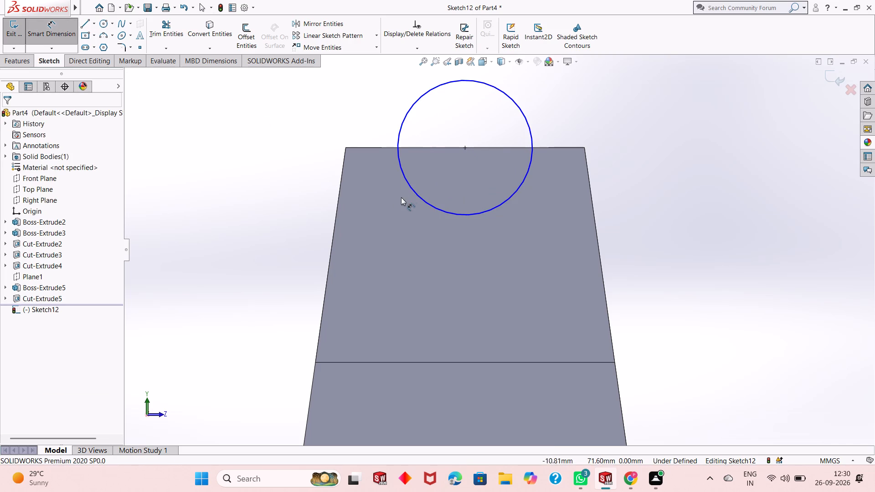
{"action": "left_click", "coordinate": [415, 193]}
{"action": "left_click", "coordinate": [259, 254]}
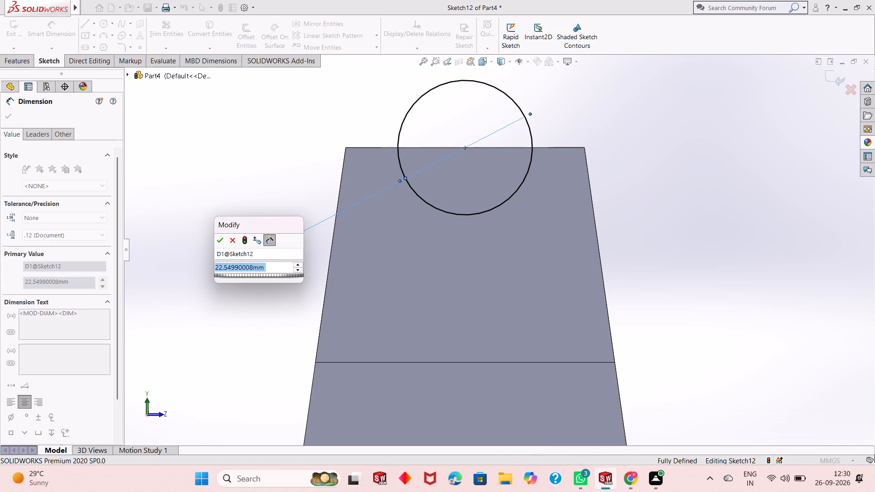
{"action": "type", "text": "28"}
{"action": "key", "text": "Return"}
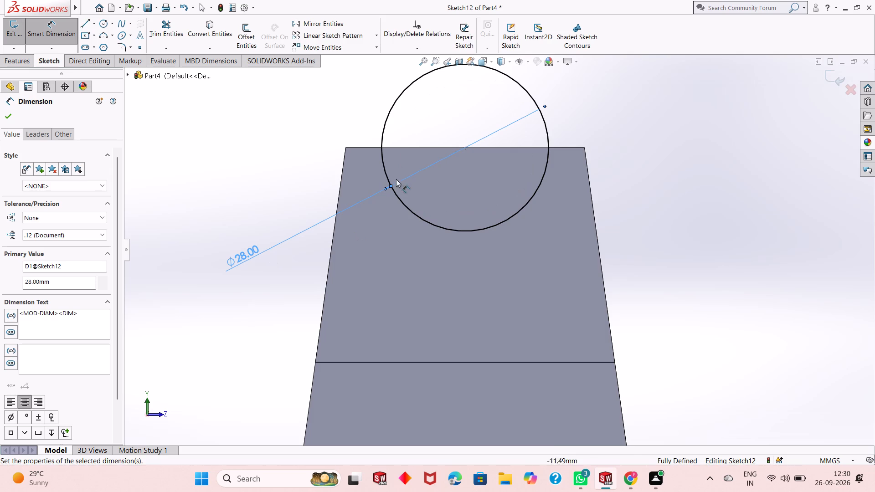
{"action": "left_click", "coordinate": [9, 118]}
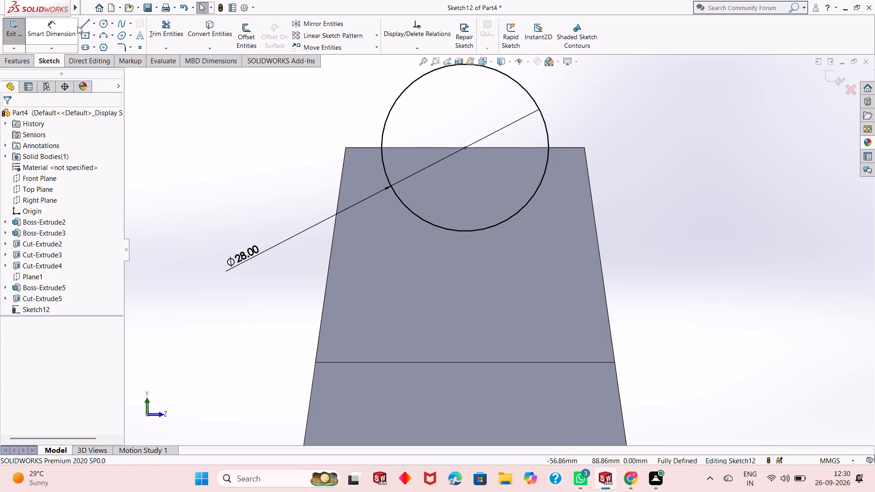
Draw a horizontal line across the 28 mm circle along the upright's top edge, joining its two side quadrant points.
{"action": "left_click", "coordinate": [84, 26]}
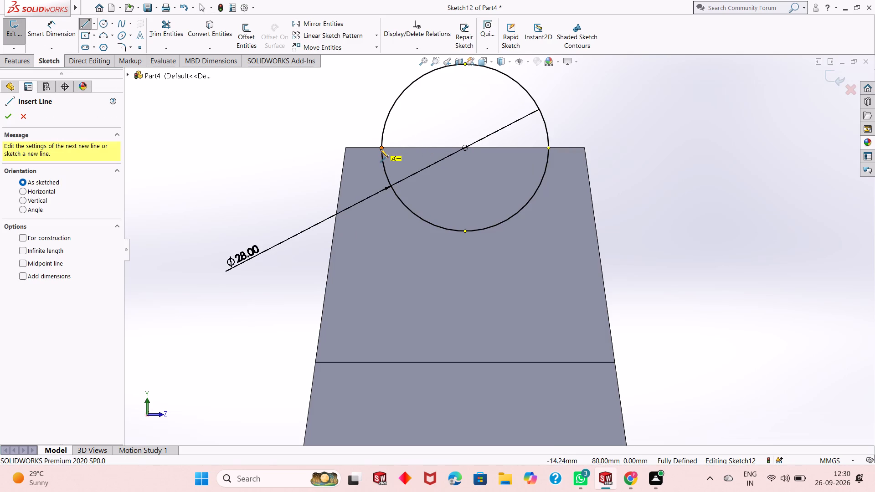
{"action": "left_click", "coordinate": [383, 149]}
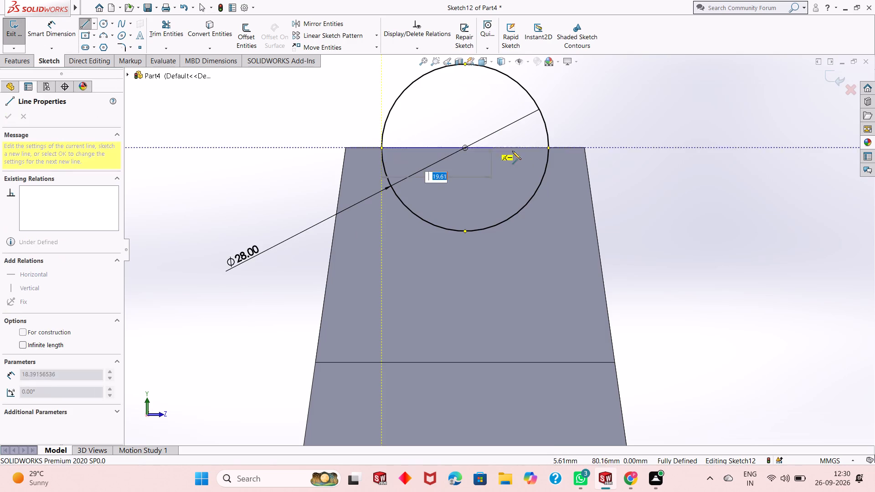
{"action": "left_click", "coordinate": [547, 149]}
{"action": "right_click", "coordinate": [572, 122]}
{"action": "left_click", "coordinate": [583, 128]}
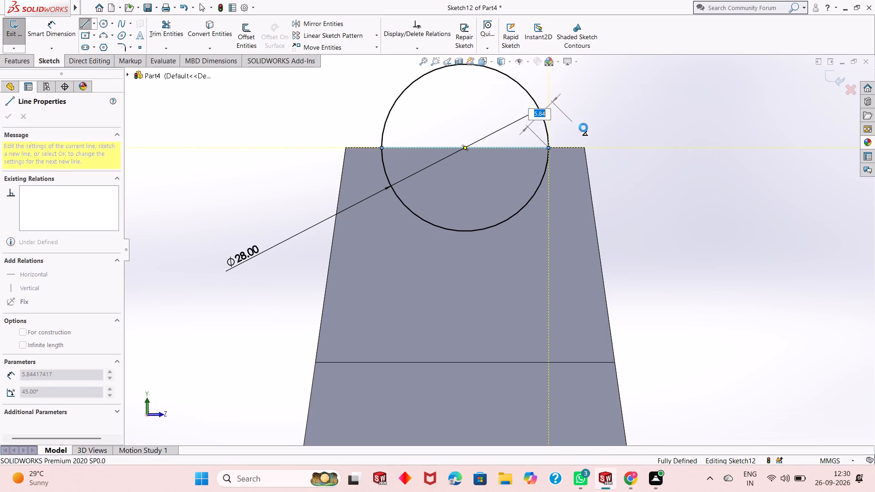
Trim away the half of the circle above the top edge, leaving a closed semicircular profile.
{"action": "left_click", "coordinate": [180, 27]}
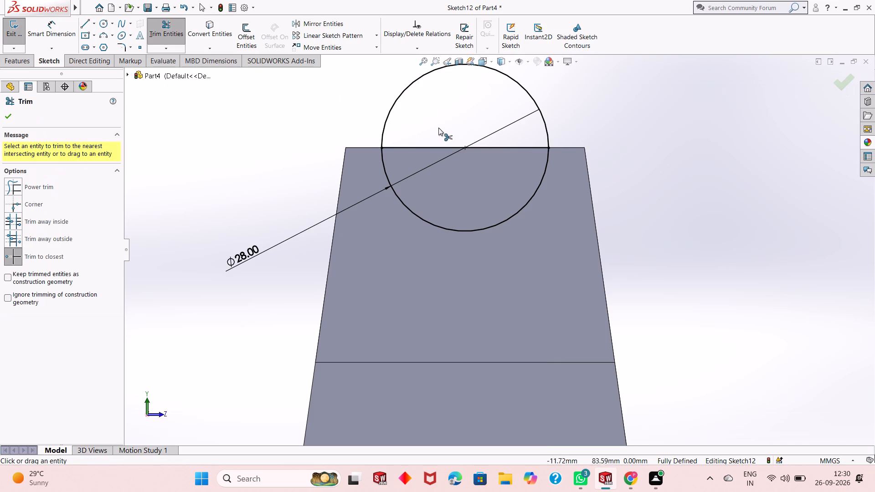
{"action": "scroll", "coordinate": [407, 149], "scroll_direction": "up", "scroll_amount": 3}
{"action": "scroll", "coordinate": [551, 228], "scroll_direction": "down", "scroll_amount": 1}
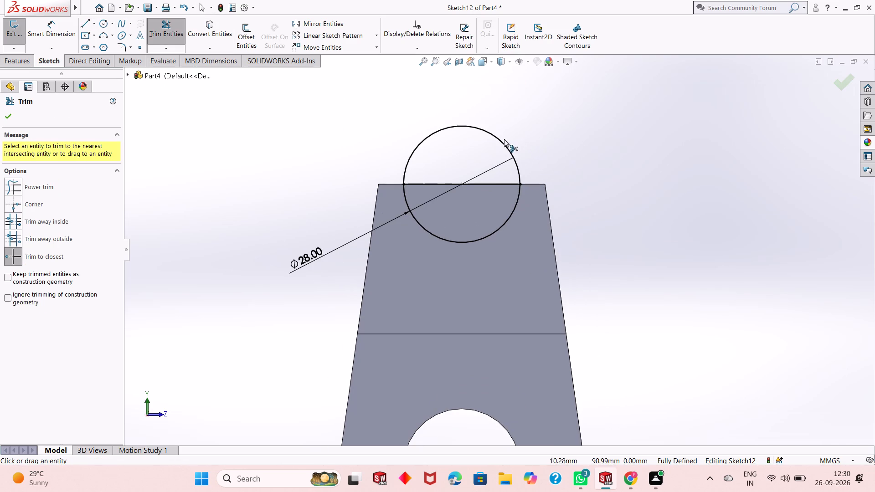
{"action": "left_click", "coordinate": [503, 143]}
{"action": "right_click", "coordinate": [503, 145]}
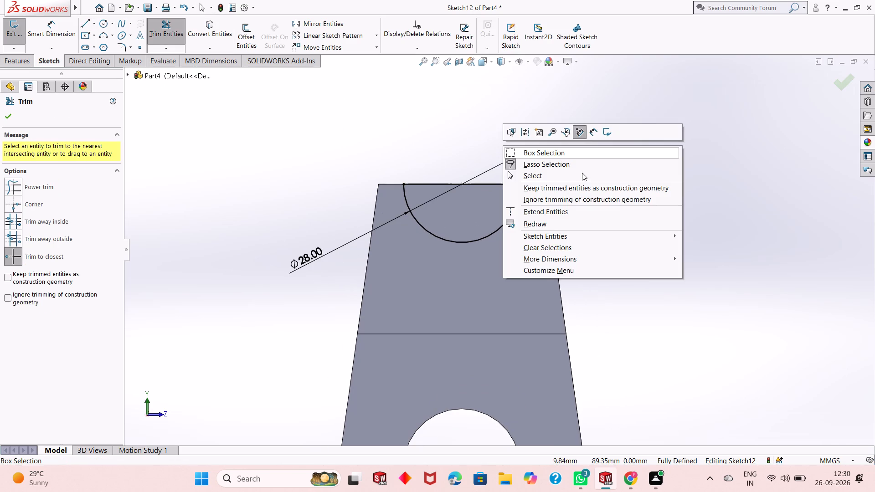
{"action": "left_click", "coordinate": [585, 173]}
Extrude the semicircular profile blind 2 mm outward from the end face, merged with the body.
{"action": "left_click", "coordinate": [23, 58]}
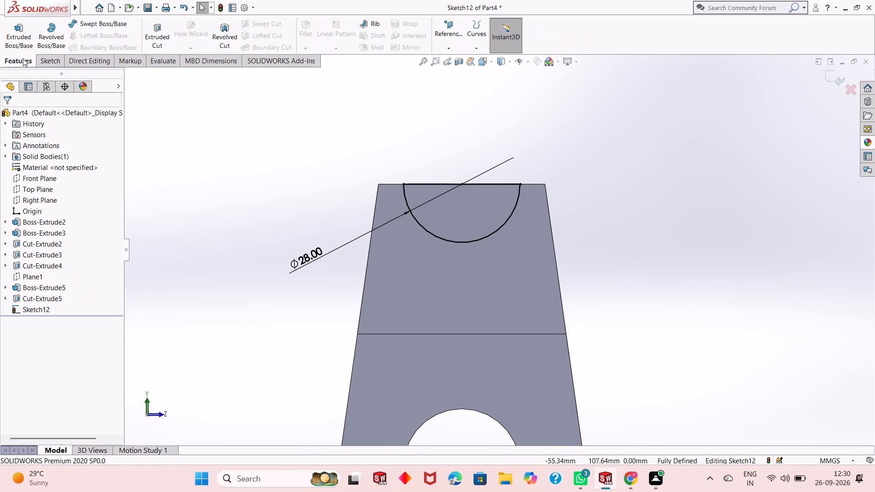
{"action": "left_click", "coordinate": [26, 39]}
{"action": "middle_click_drag", "start_coordinate": [306, 181], "coordinate": [314, 198]}
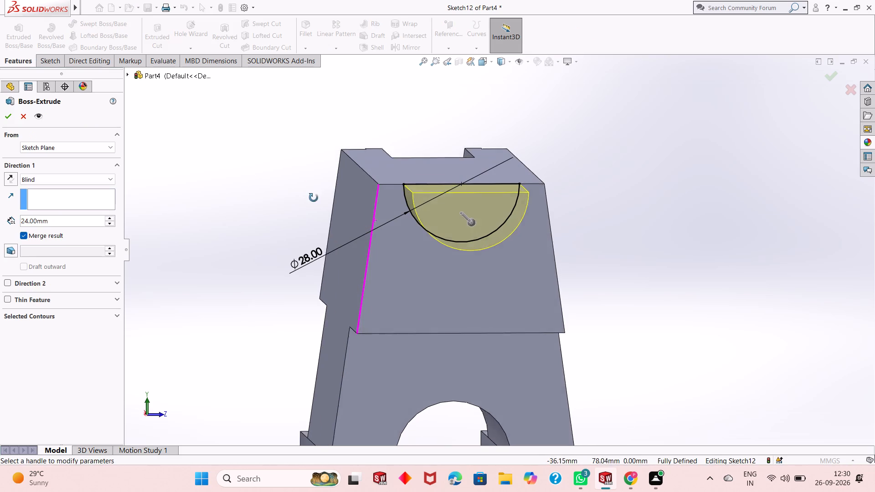
{"action": "middle_click_drag", "start_coordinate": [314, 198], "coordinate": [314, 199]}
{"action": "triple_click", "coordinate": [46, 215]}
{"action": "double_click", "coordinate": [57, 223]}
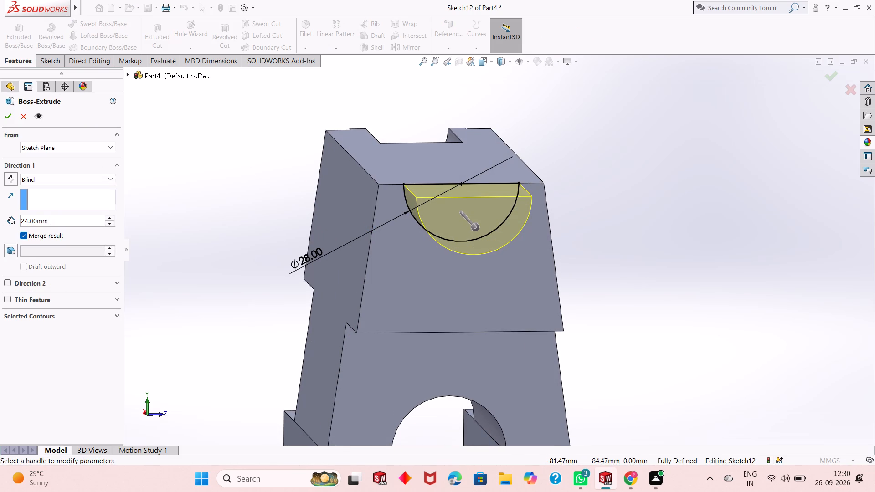
{"action": "key", "text": "2"}
{"action": "key", "text": "Return"}
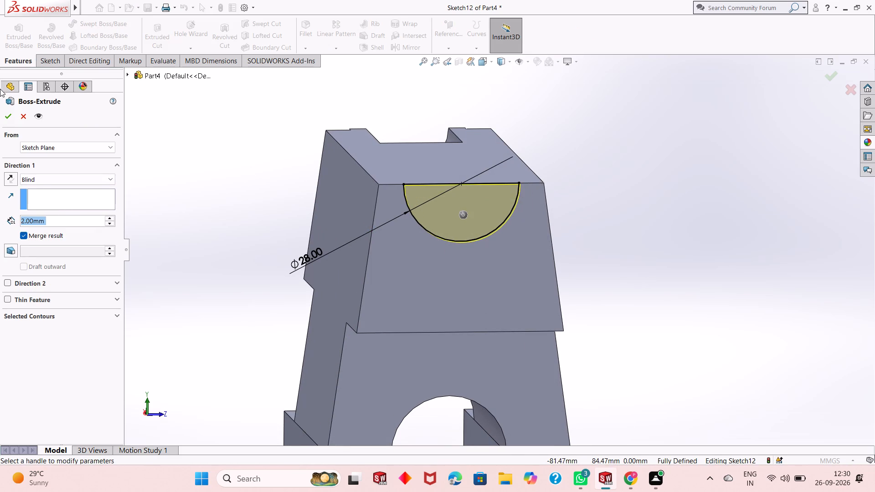
{"action": "left_click", "coordinate": [10, 114]}
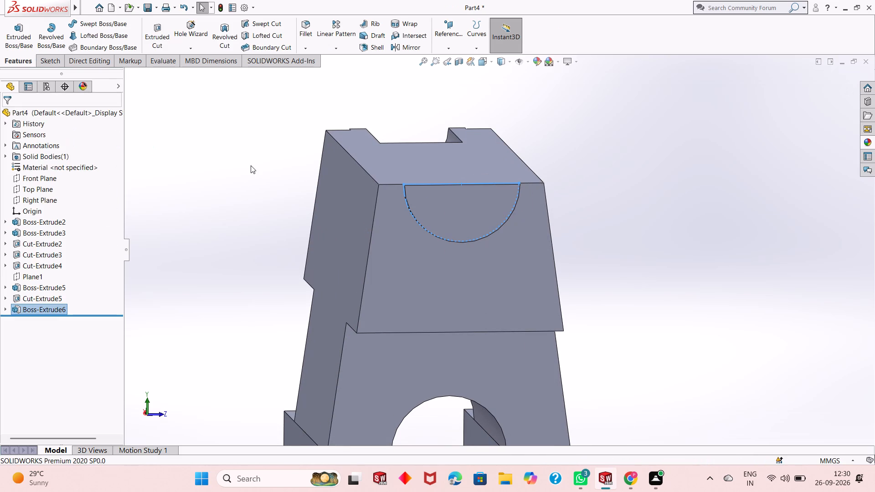
{"action": "left_click", "coordinate": [246, 181]}
Sketch a circle of about 6.6 mm radius on the new half-disc boss face, centred on its top edge's midpoint.
{"action": "right_click", "coordinate": [457, 201]}
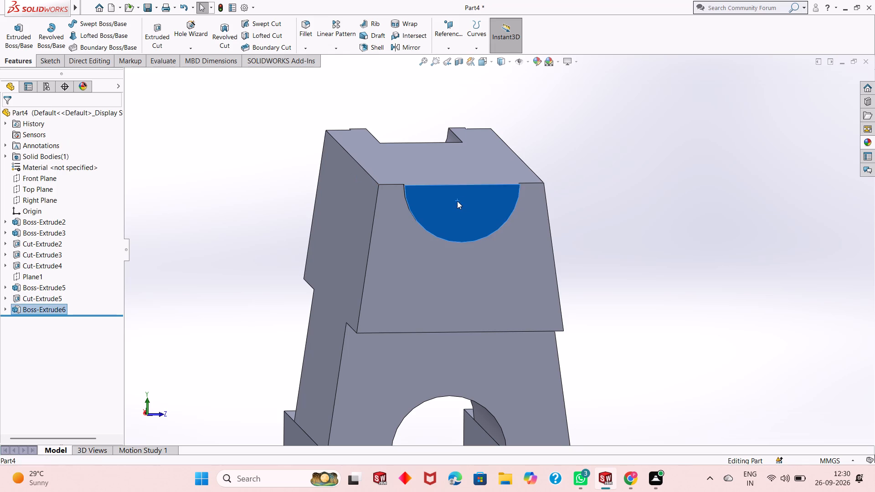
{"action": "left_click", "coordinate": [480, 191]}
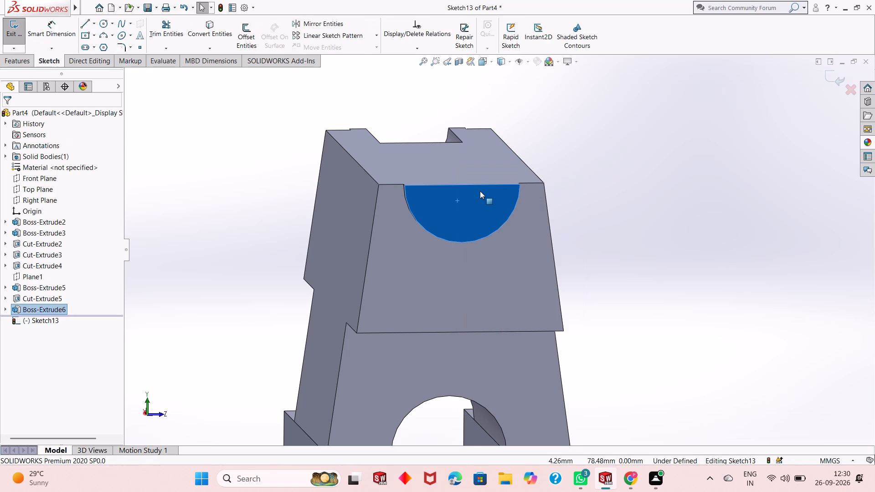
{"action": "key", "text": "ctrl+8"}
{"action": "key", "text": "Escape"}
{"action": "scroll", "coordinate": [480, 191], "scroll_direction": "up", "scroll_amount": 1}
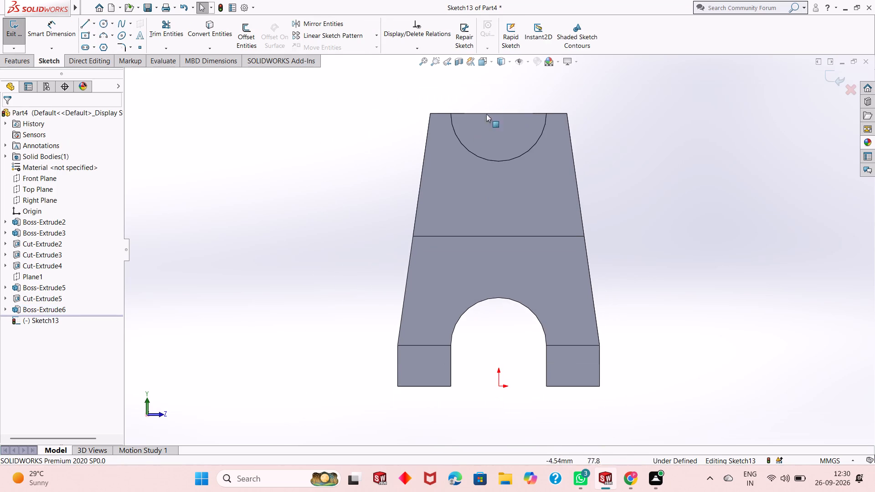
{"action": "scroll", "coordinate": [495, 87], "scroll_direction": "down", "scroll_amount": 2}
{"action": "scroll", "coordinate": [586, 166], "scroll_direction": "down", "scroll_amount": 1}
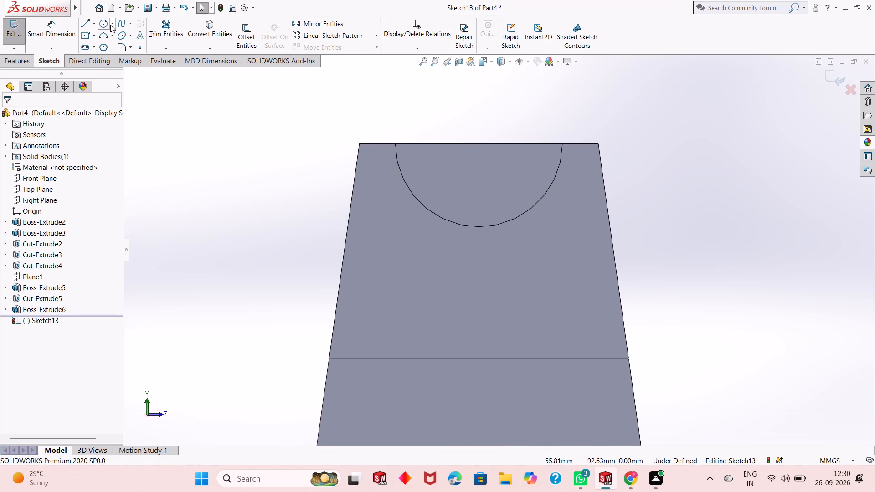
{"action": "left_click", "coordinate": [110, 25]}
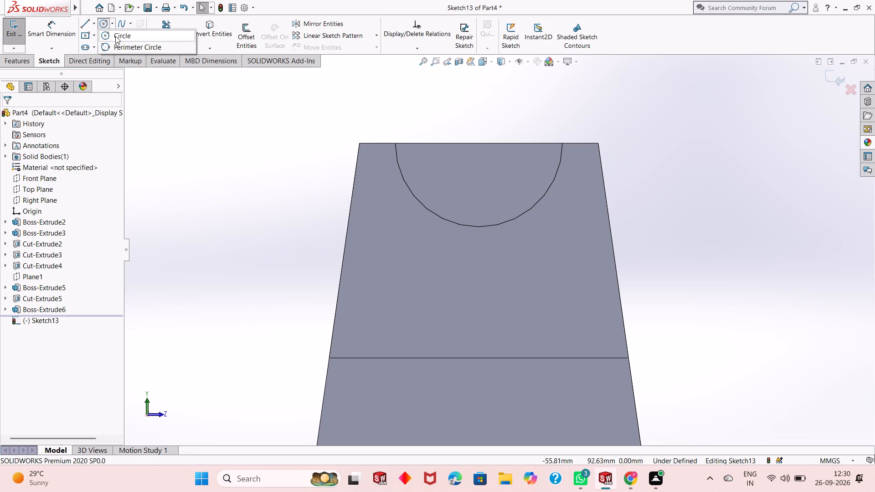
{"action": "left_click", "coordinate": [115, 36]}
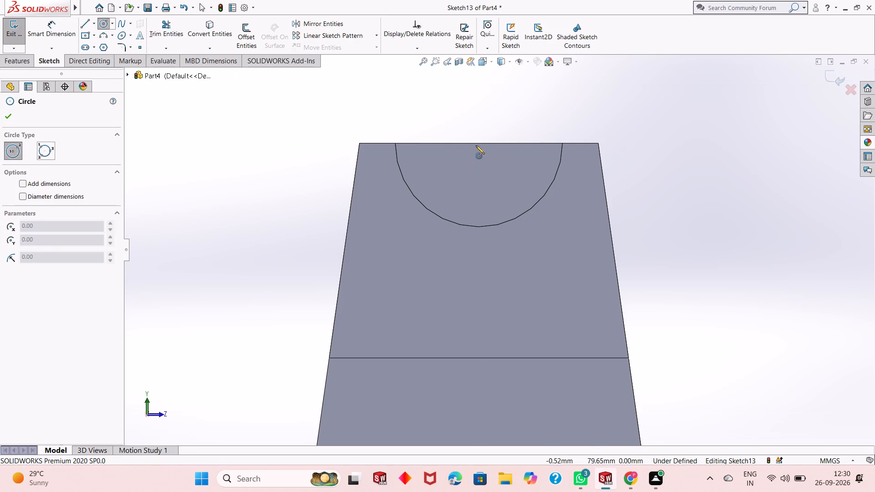
{"action": "left_click", "coordinate": [480, 144]}
{"action": "left_click", "coordinate": [497, 108]}
{"action": "right_click", "coordinate": [496, 108]}
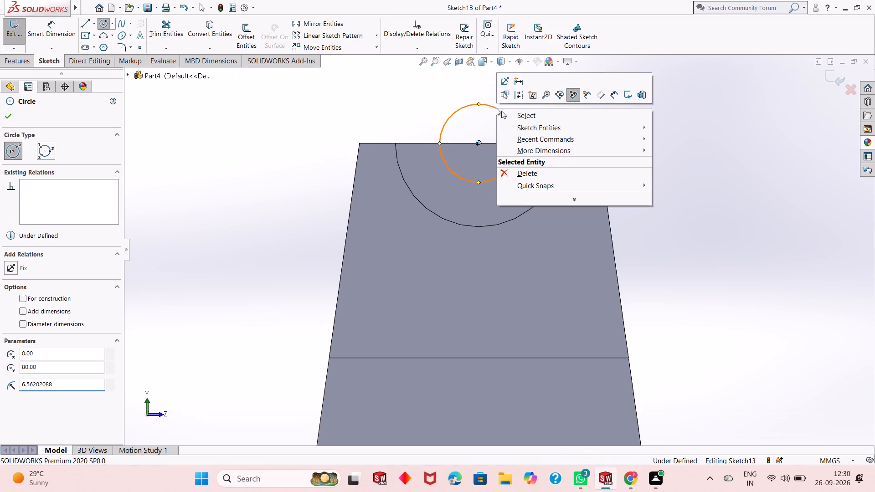
{"action": "left_click", "coordinate": [514, 113]}
Dimension the new circle's diameter to 20 mm.
{"action": "left_click", "coordinate": [57, 26]}
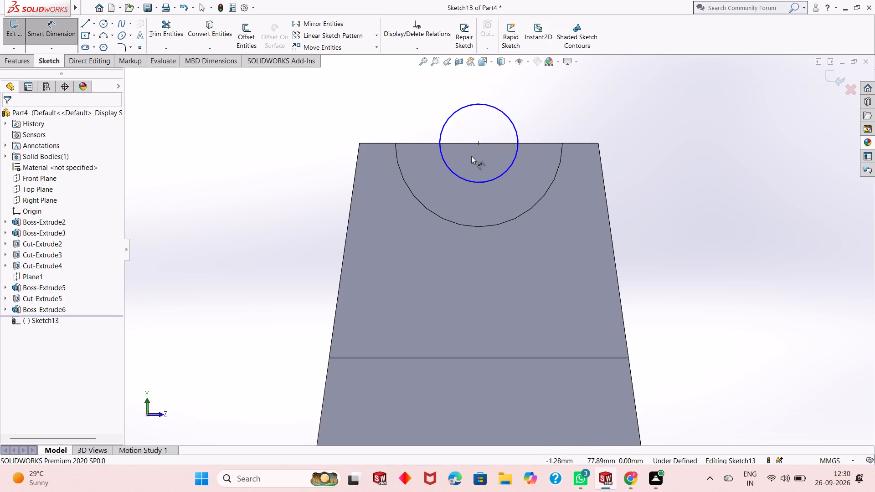
{"action": "left_click", "coordinate": [460, 177]}
{"action": "left_click", "coordinate": [256, 259]}
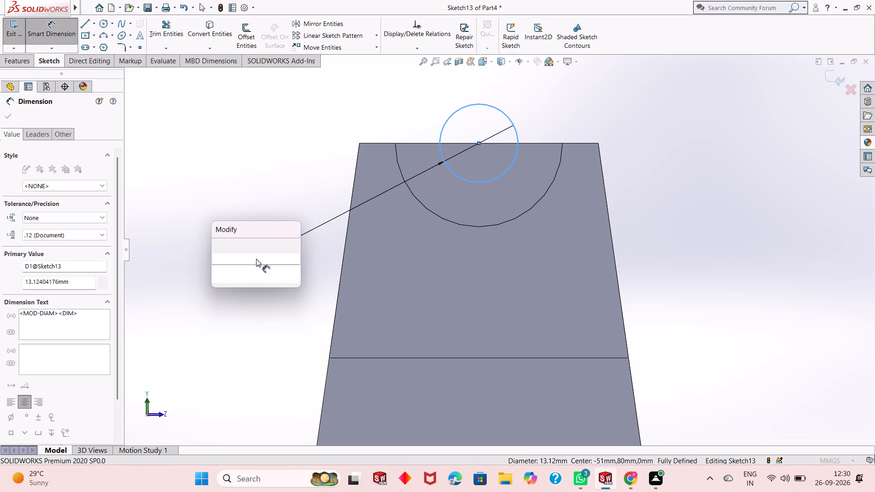
{"action": "type", "text": "20"}
{"action": "key", "text": "Return"}
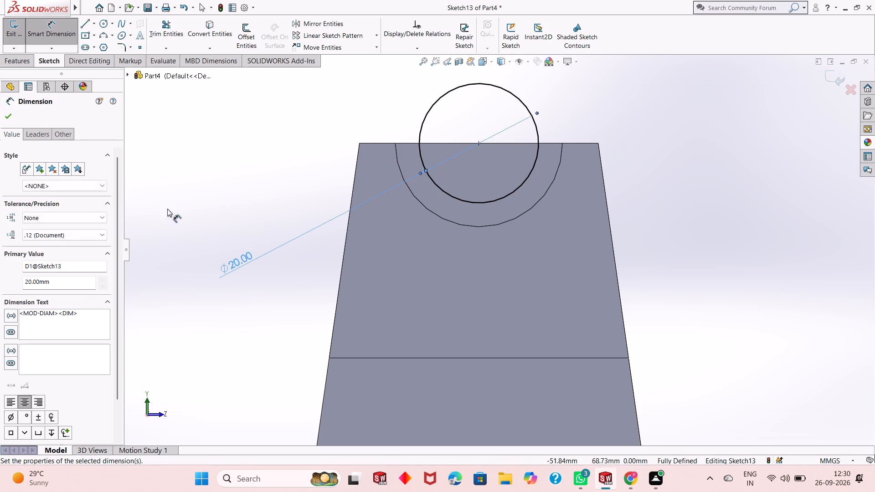
{"action": "right_click", "coordinate": [144, 200]}
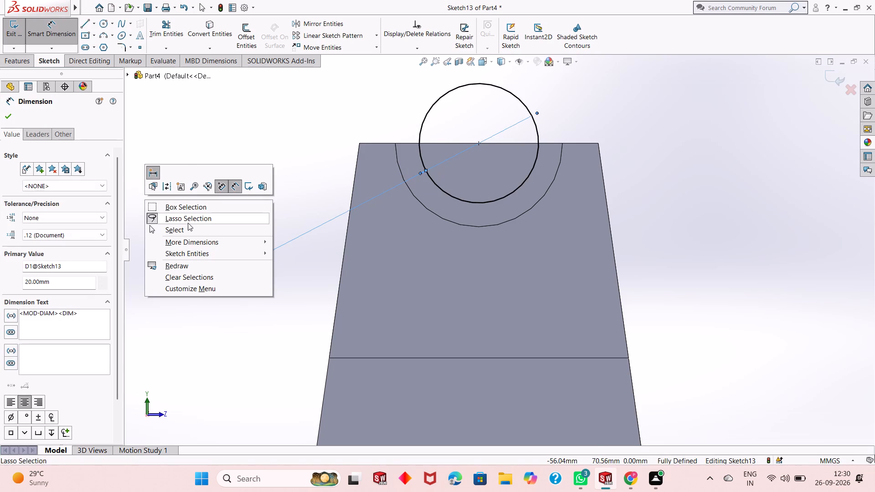
Extrude-cut the 20 mm circle blind 24 mm into the body from the half-disc boss face.
{"action": "left_click", "coordinate": [187, 227]}
{"action": "left_click", "coordinate": [30, 63]}
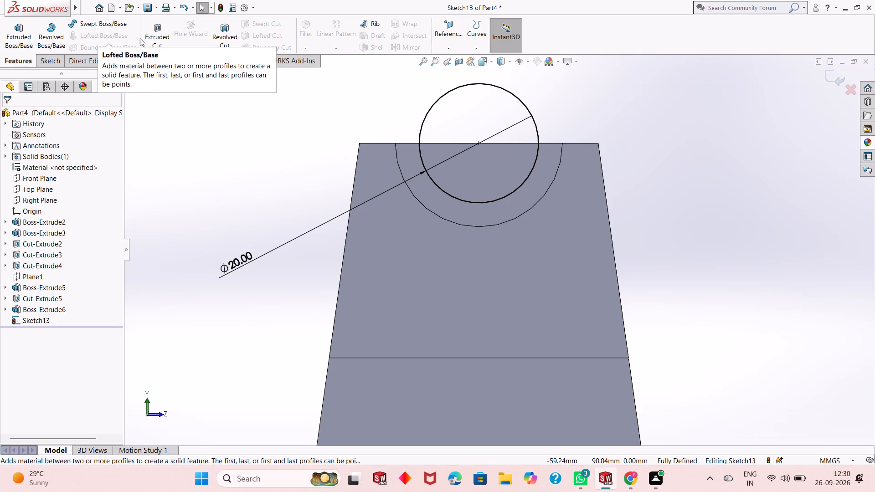
{"action": "left_click", "coordinate": [156, 38]}
{"action": "middle_click_drag", "start_coordinate": [438, 152], "coordinate": [475, 169]}
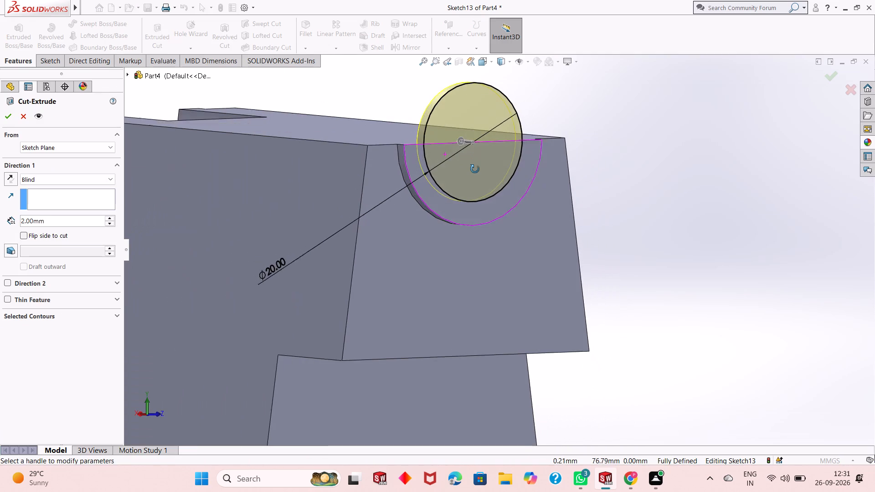
{"action": "middle_click_drag", "start_coordinate": [475, 169], "coordinate": [475, 186]}
{"action": "scroll", "coordinate": [473, 176], "scroll_direction": "up", "scroll_amount": 2}
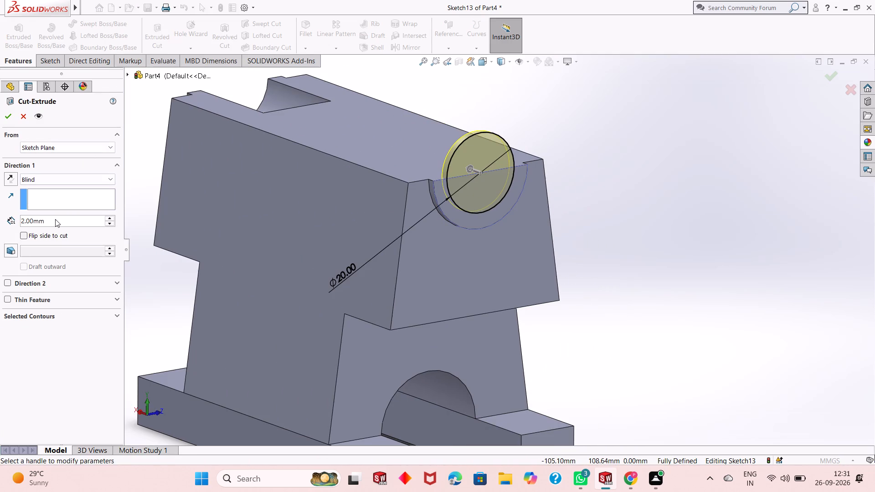
{"action": "double_click", "coordinate": [55, 219]}
{"action": "type", "text": "24"}
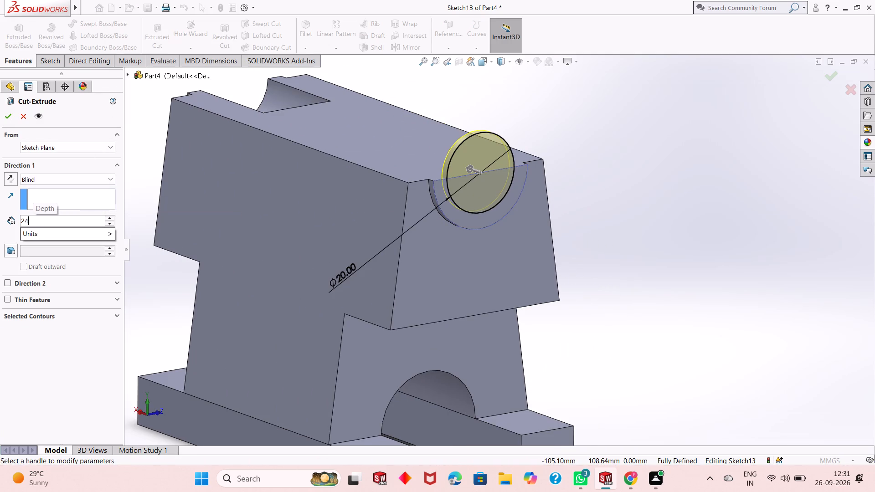
{"action": "key", "text": "Return"}
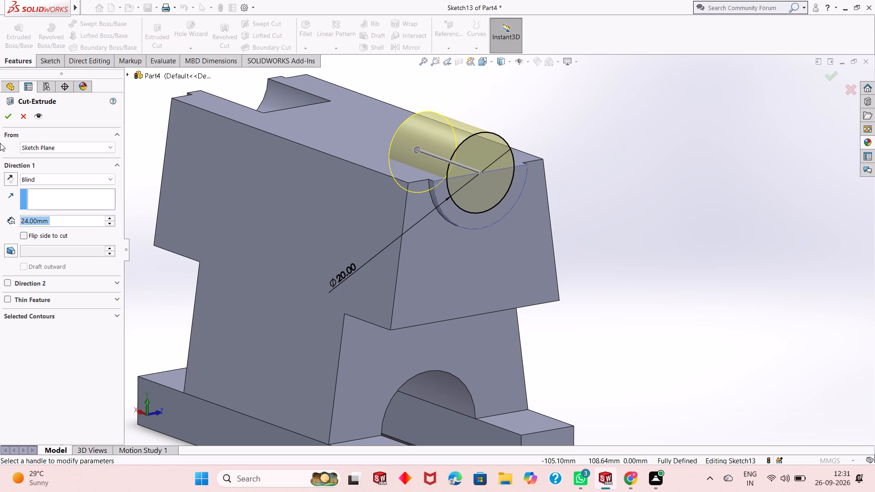
{"action": "left_click", "coordinate": [9, 120]}
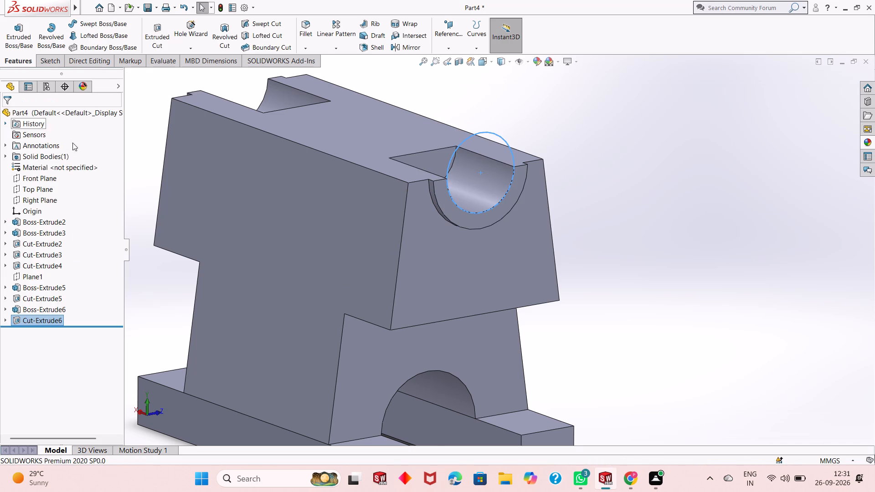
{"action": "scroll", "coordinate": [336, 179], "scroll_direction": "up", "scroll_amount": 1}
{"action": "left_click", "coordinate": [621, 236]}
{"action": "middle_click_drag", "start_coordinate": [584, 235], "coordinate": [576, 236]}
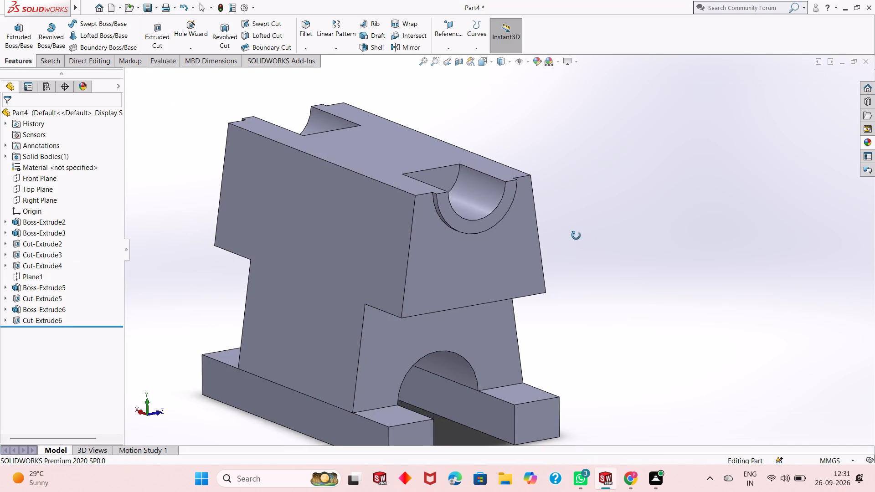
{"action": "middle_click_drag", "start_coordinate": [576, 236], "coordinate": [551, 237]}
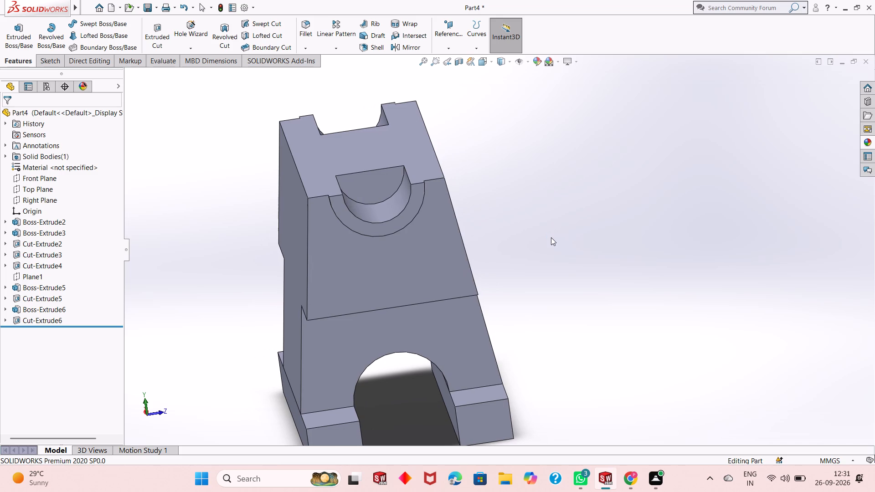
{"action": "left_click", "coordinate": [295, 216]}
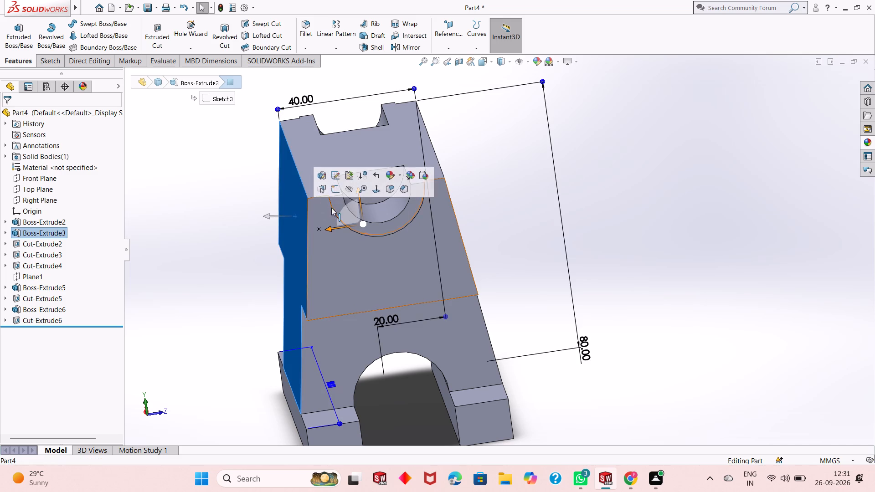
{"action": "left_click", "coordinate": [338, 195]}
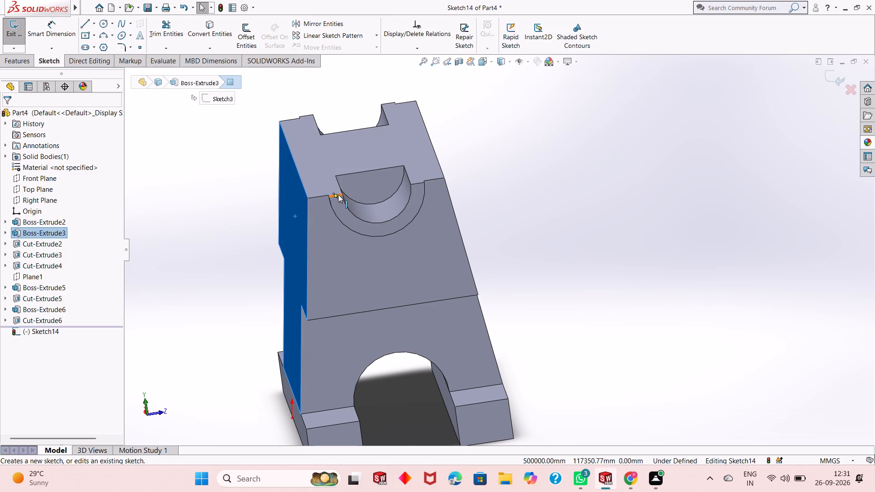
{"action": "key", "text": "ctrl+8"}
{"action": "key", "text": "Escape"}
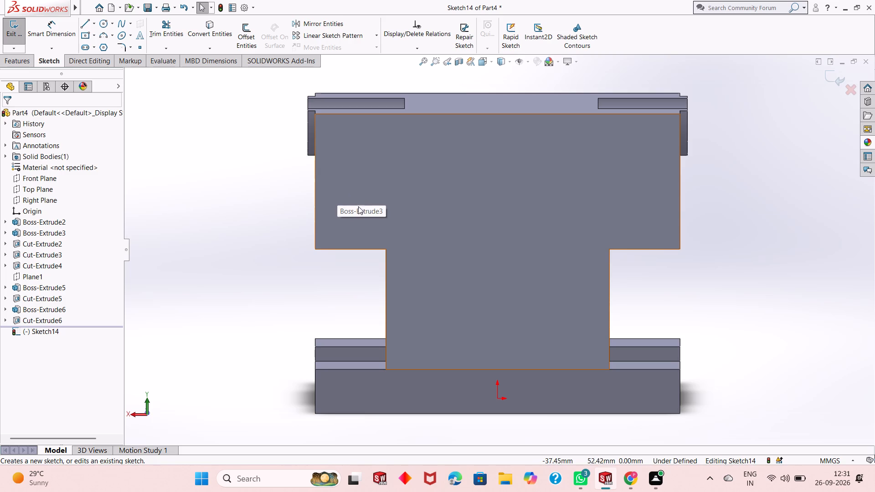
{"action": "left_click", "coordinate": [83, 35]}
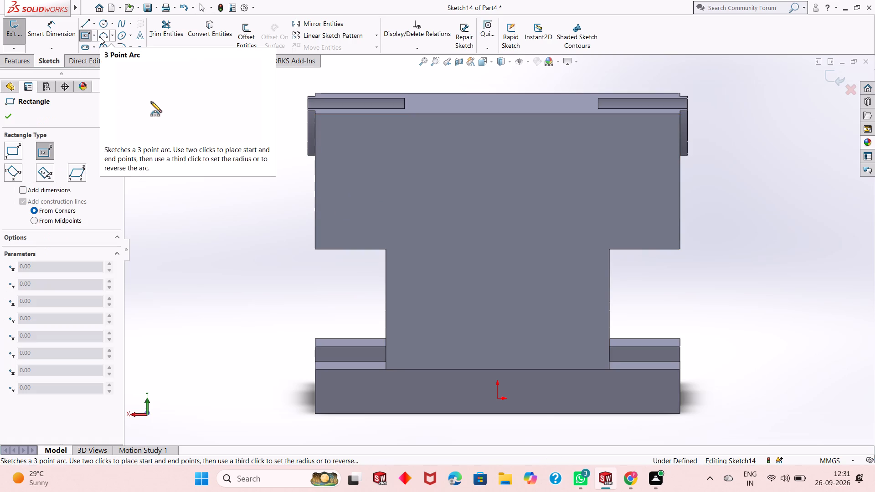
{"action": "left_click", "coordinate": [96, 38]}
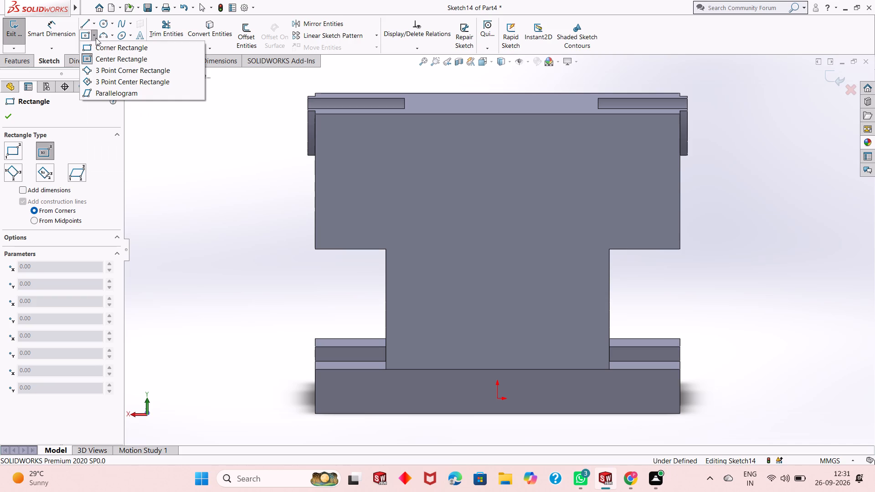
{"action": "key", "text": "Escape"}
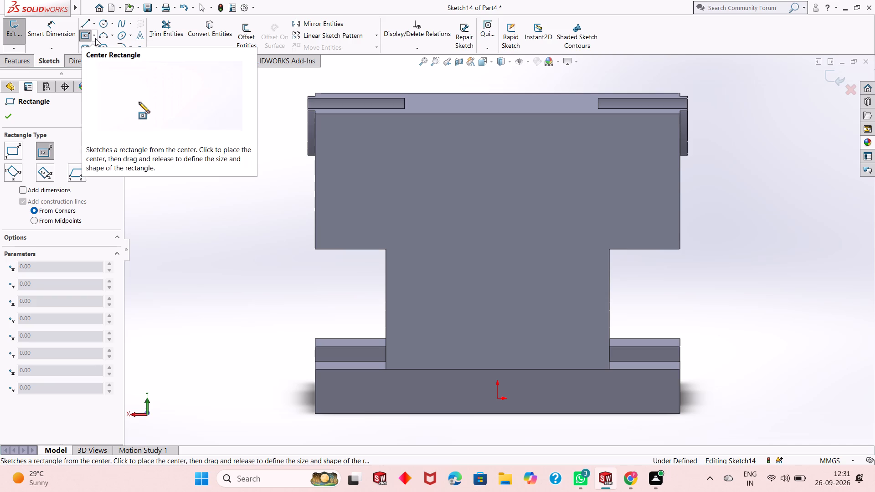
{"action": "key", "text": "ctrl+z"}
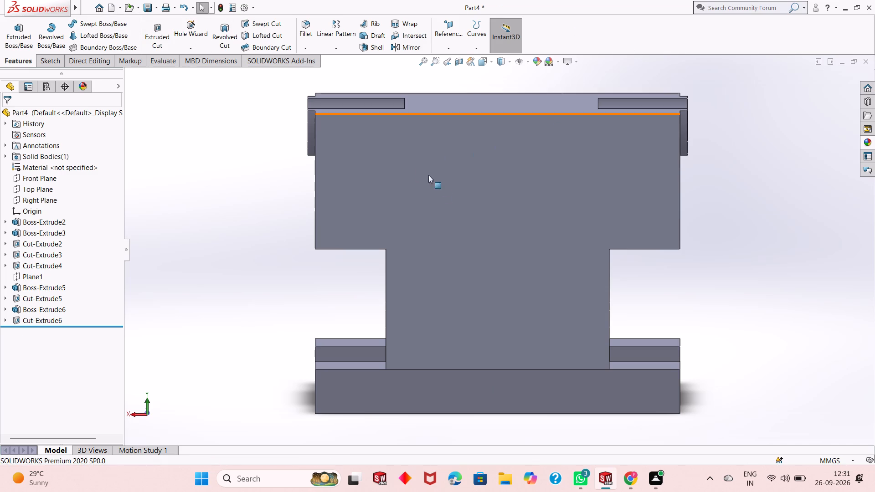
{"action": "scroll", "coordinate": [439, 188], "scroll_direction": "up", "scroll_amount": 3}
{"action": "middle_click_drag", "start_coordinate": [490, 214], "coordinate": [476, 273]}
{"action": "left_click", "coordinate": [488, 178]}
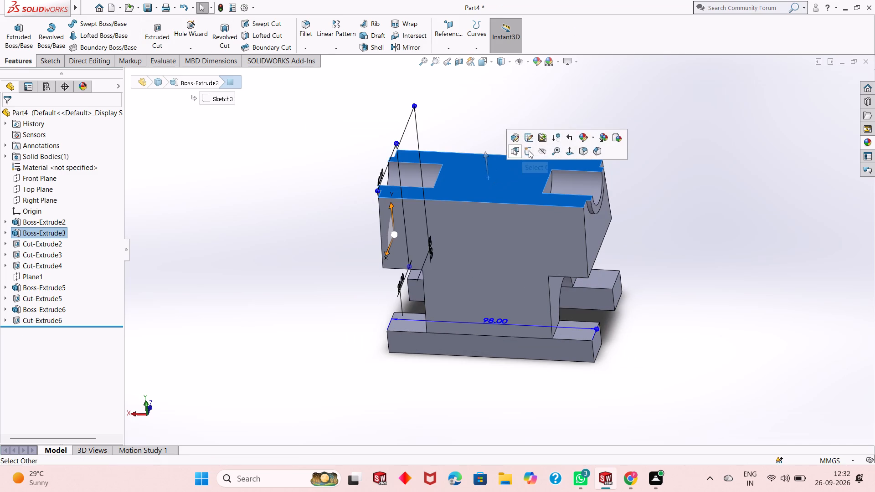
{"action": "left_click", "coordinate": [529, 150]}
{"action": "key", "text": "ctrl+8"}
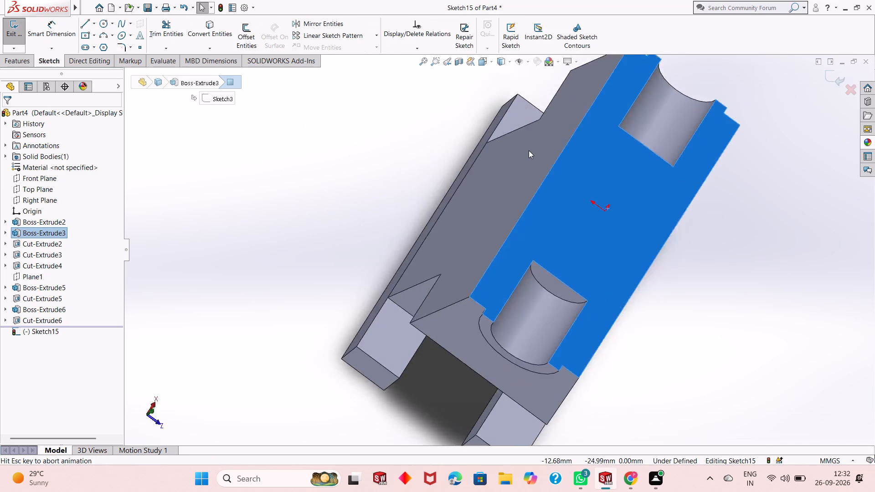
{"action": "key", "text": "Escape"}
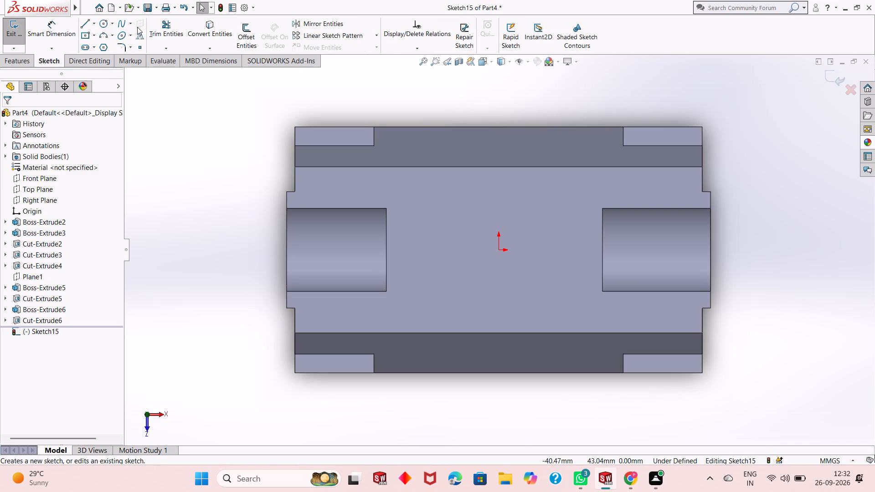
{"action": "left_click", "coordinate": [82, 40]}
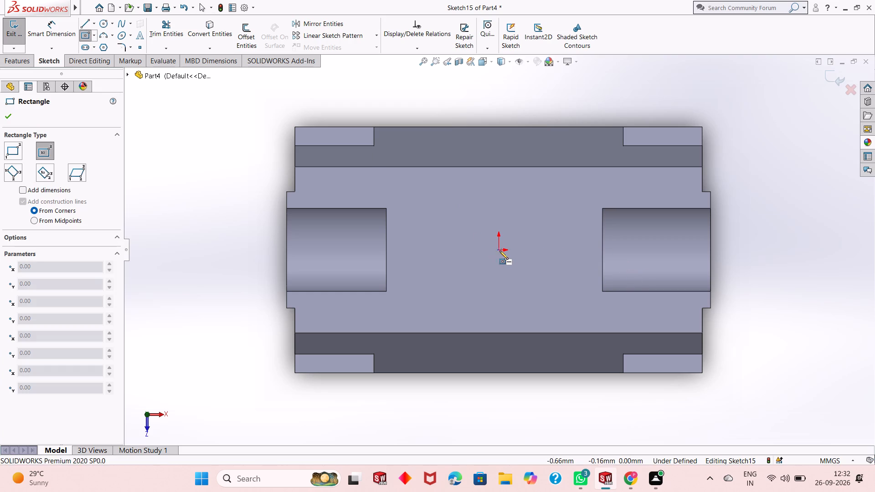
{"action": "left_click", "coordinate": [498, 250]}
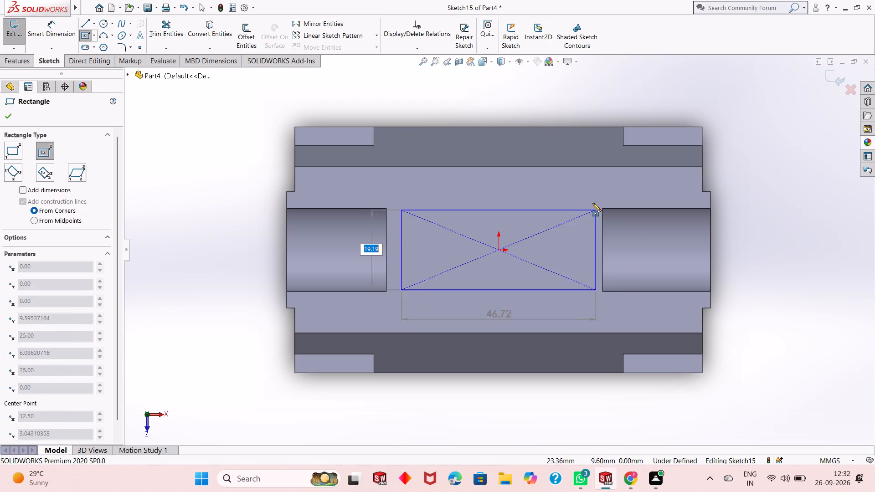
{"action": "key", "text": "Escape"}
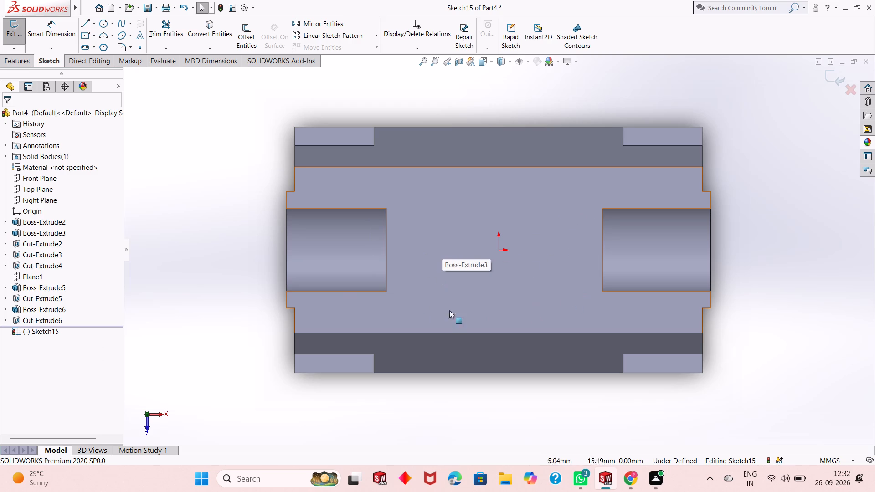
Check the lengths of both semicircular end grooves with temporary lines along their edges, then discard the sketch.
{"action": "left_click", "coordinate": [82, 27]}
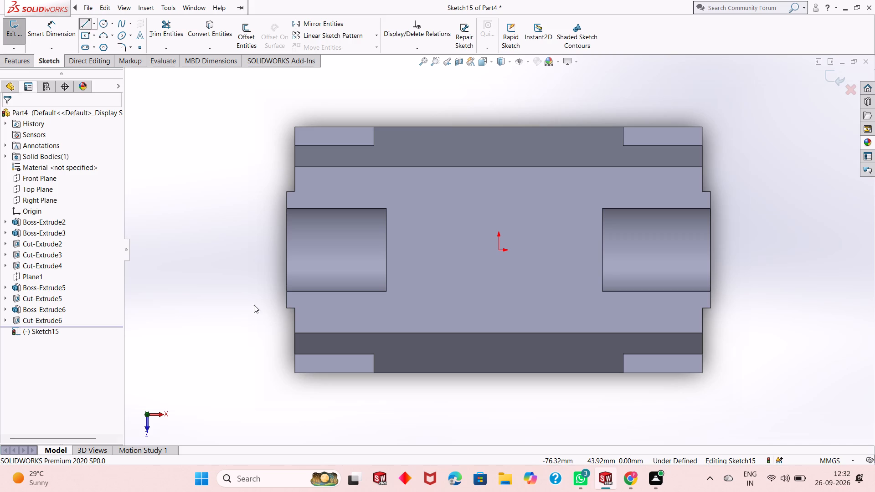
{"action": "left_click", "coordinate": [287, 291]}
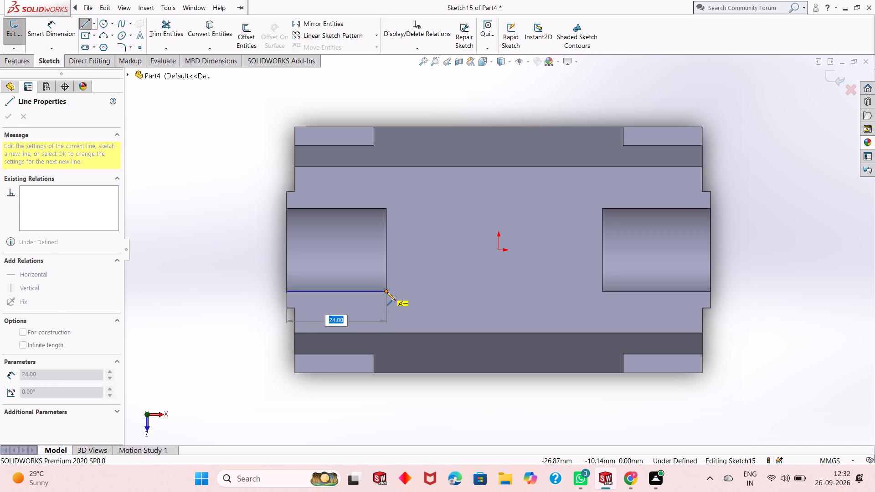
{"action": "key", "text": "Escape"}
{"action": "left_click", "coordinate": [87, 20]}
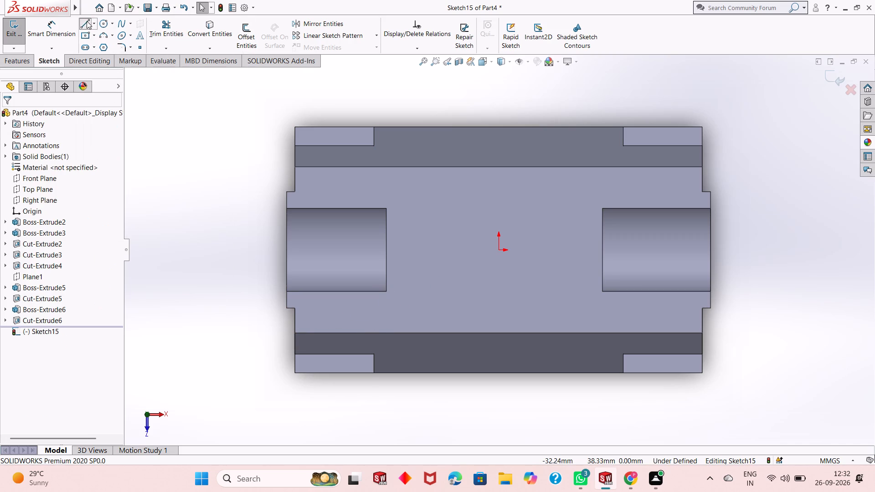
{"action": "left_click", "coordinate": [710, 292]}
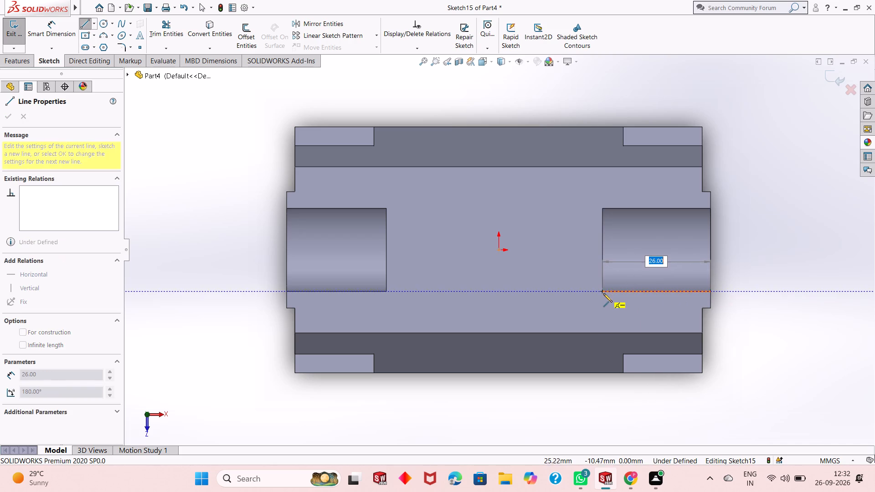
{"action": "key", "text": "Escape"}
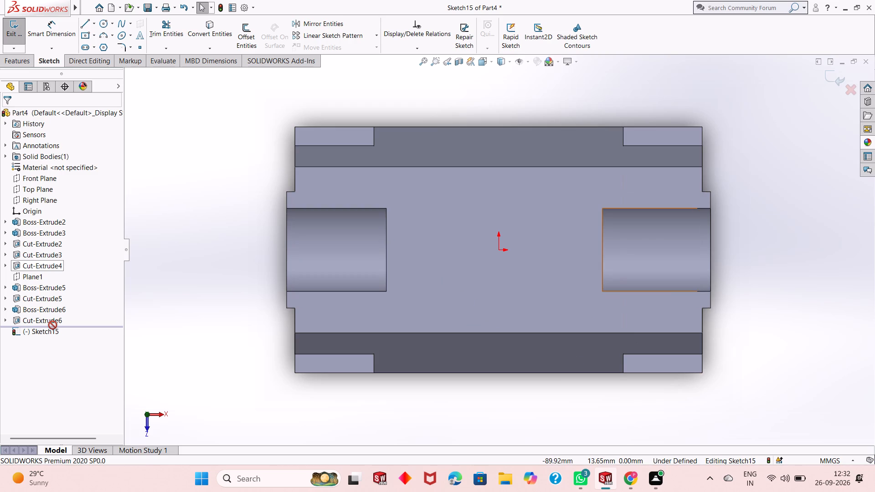
{"action": "key", "text": "ctrl+z"}
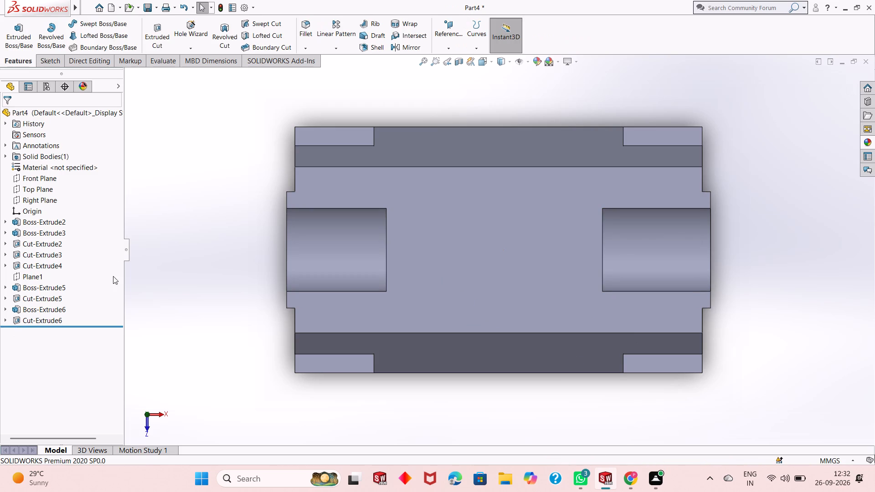
Set the blind depth of the most recent semicircular groove cut to 26 mm.
{"action": "left_click", "coordinate": [50, 318]}
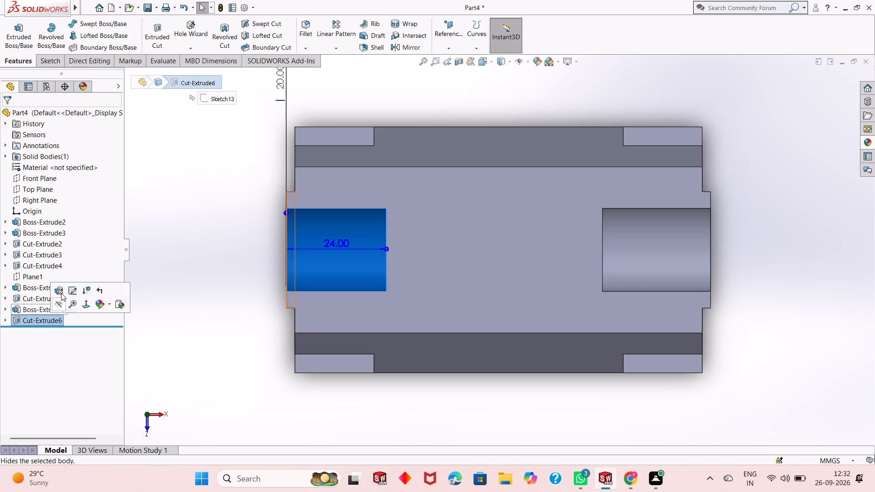
{"action": "left_click", "coordinate": [61, 293]}
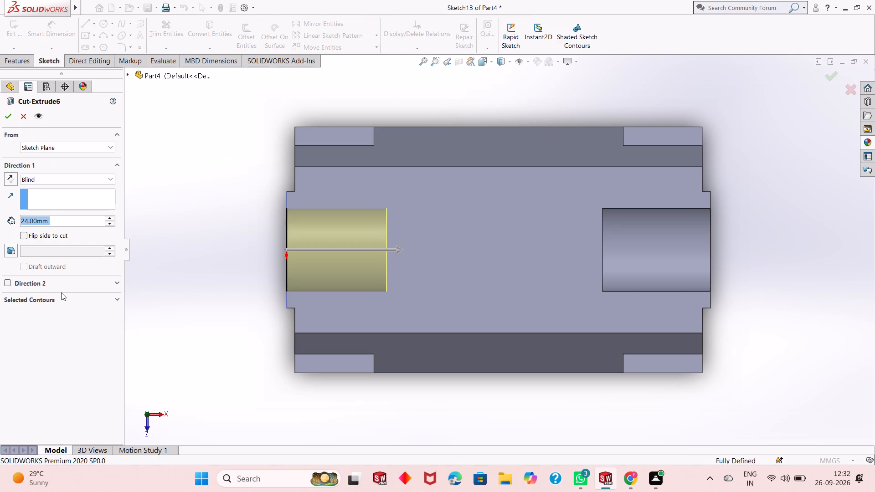
{"action": "type", "text": "23"}
{"action": "key", "text": "BackSpace"}
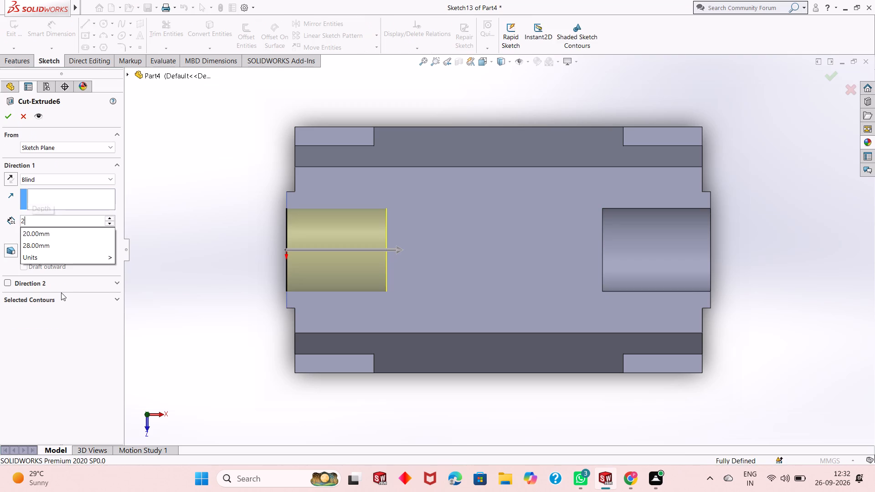
{"action": "key", "text": "6"}
{"action": "key", "text": "Return"}
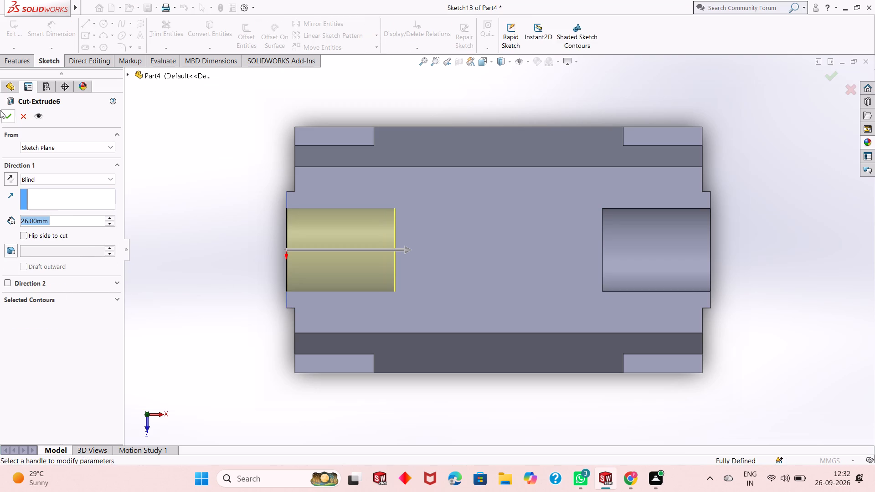
{"action": "left_click", "coordinate": [3, 117]}
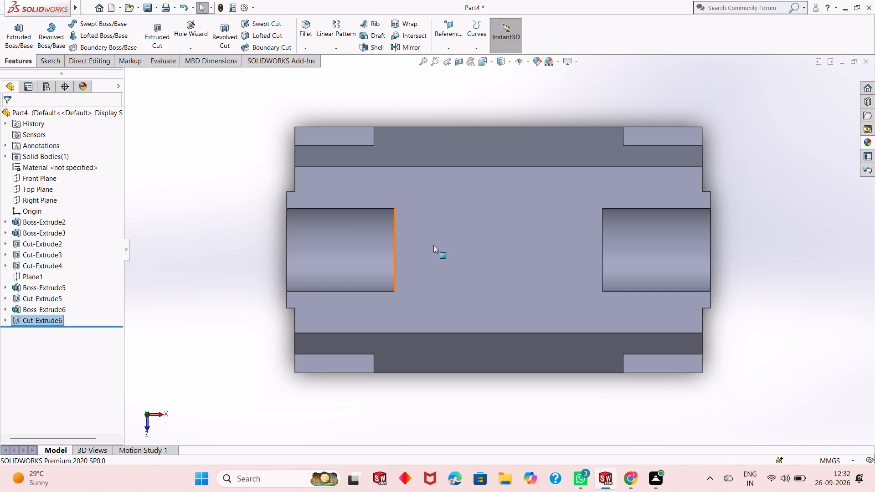
Open a new sketch on the upright's flat top face.
{"action": "left_click", "coordinate": [460, 233]}
{"action": "left_click", "coordinate": [497, 206]}
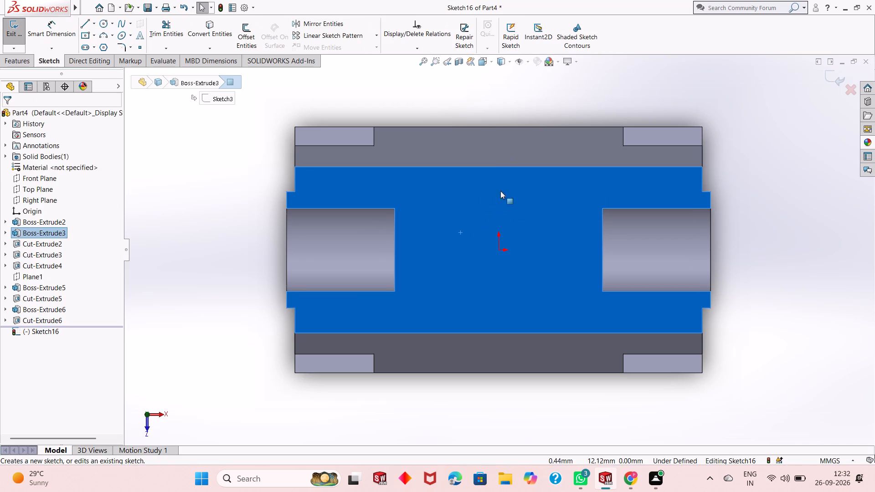
{"action": "left_click", "coordinate": [514, 102]}
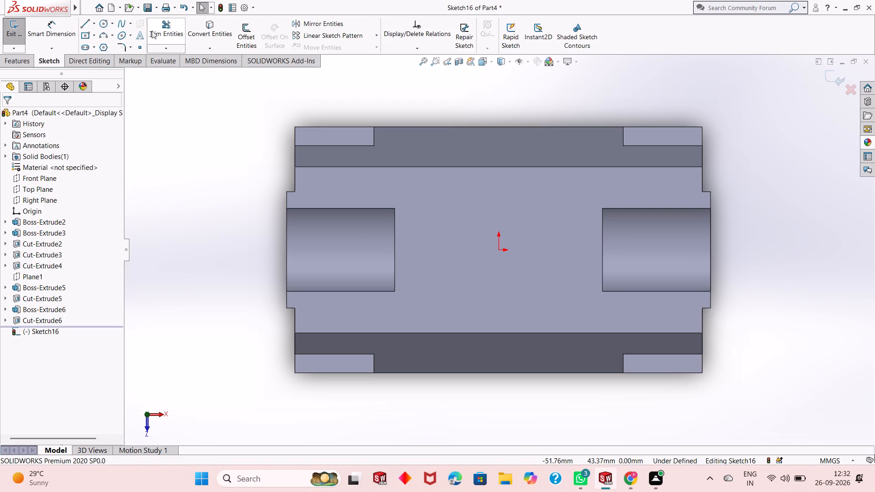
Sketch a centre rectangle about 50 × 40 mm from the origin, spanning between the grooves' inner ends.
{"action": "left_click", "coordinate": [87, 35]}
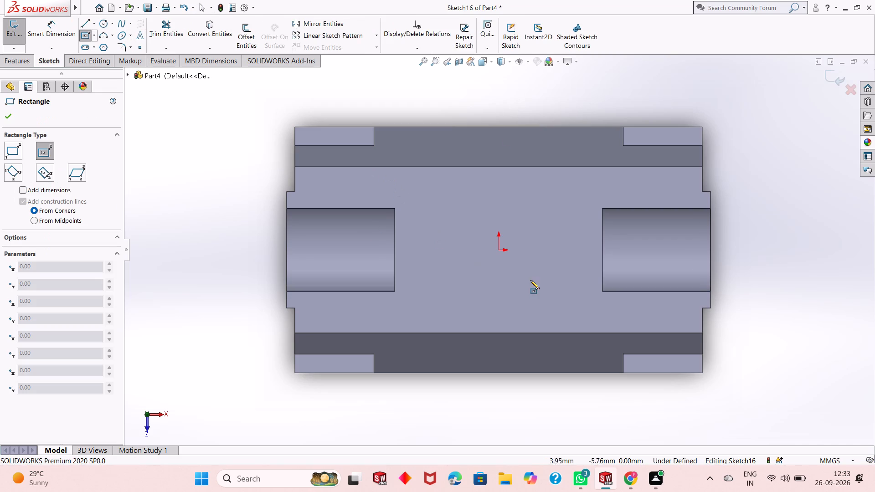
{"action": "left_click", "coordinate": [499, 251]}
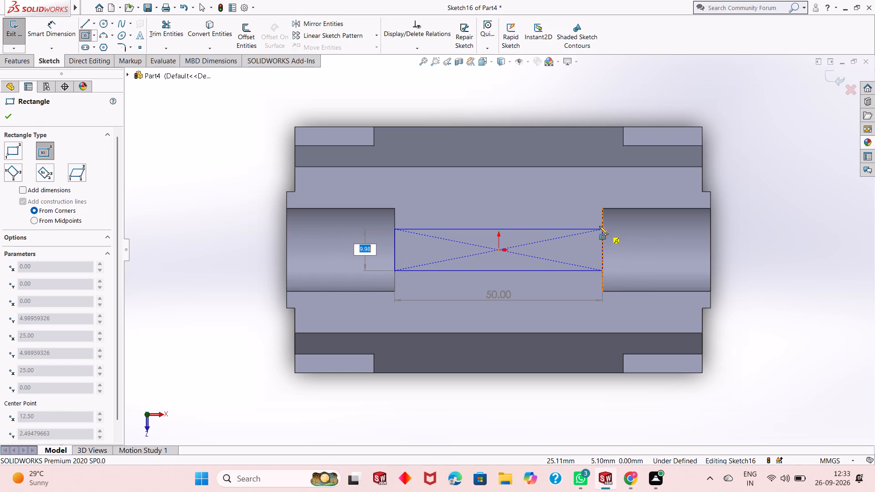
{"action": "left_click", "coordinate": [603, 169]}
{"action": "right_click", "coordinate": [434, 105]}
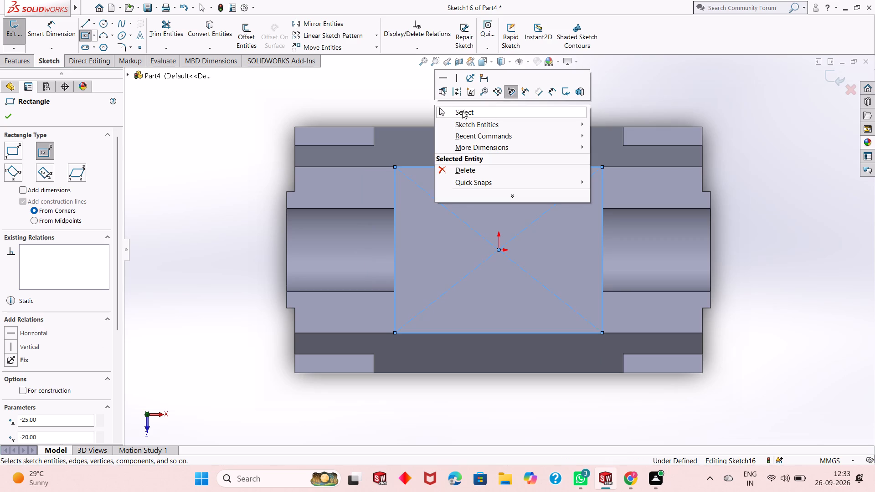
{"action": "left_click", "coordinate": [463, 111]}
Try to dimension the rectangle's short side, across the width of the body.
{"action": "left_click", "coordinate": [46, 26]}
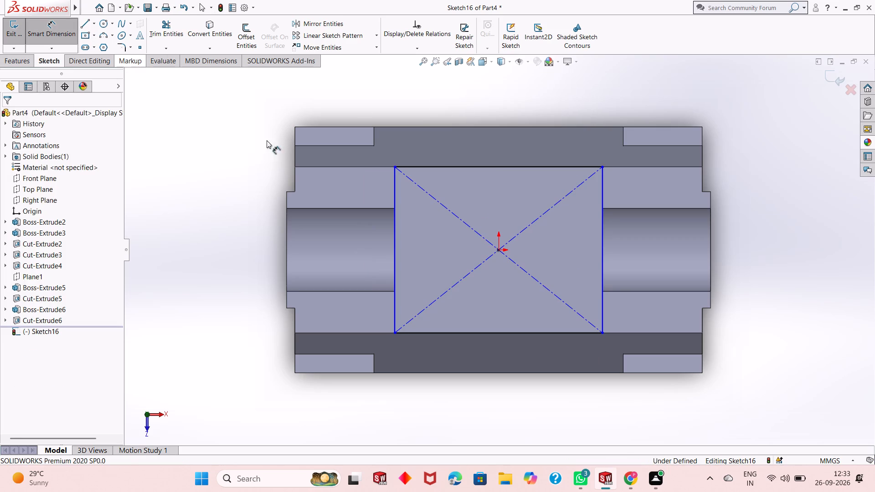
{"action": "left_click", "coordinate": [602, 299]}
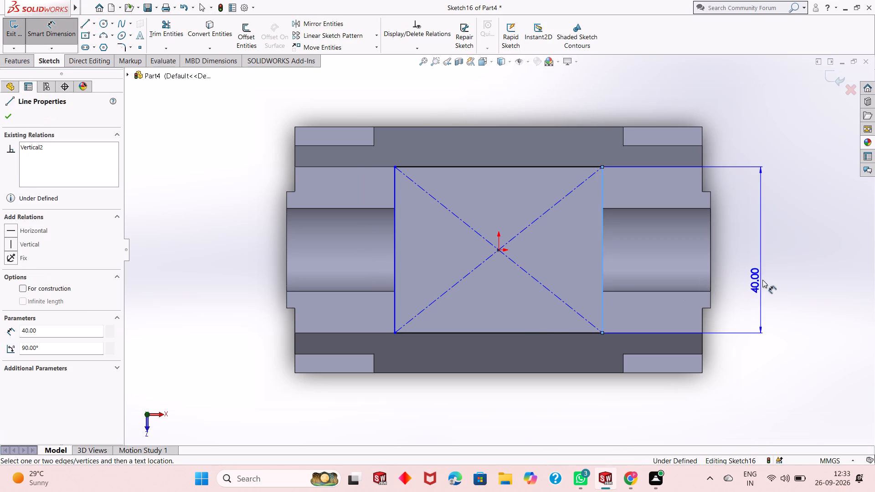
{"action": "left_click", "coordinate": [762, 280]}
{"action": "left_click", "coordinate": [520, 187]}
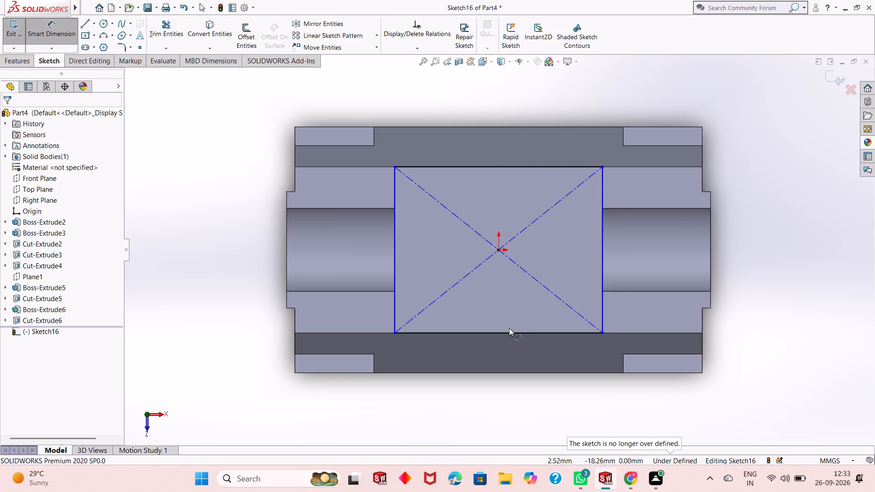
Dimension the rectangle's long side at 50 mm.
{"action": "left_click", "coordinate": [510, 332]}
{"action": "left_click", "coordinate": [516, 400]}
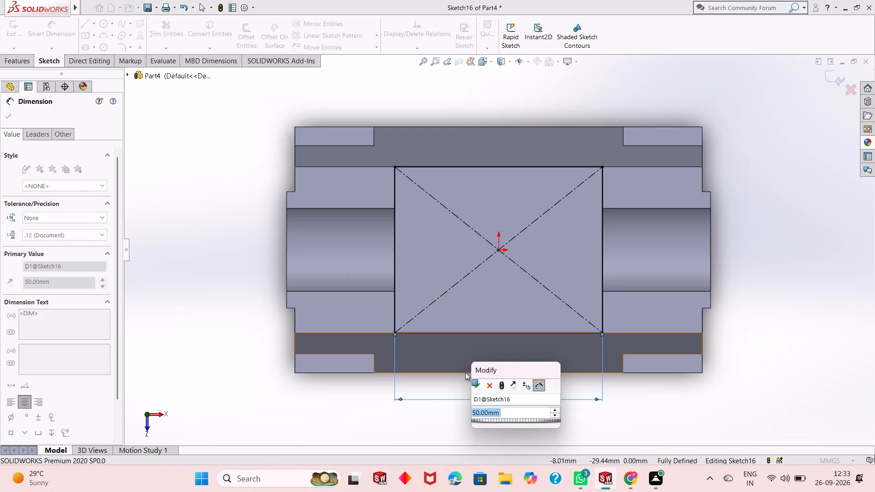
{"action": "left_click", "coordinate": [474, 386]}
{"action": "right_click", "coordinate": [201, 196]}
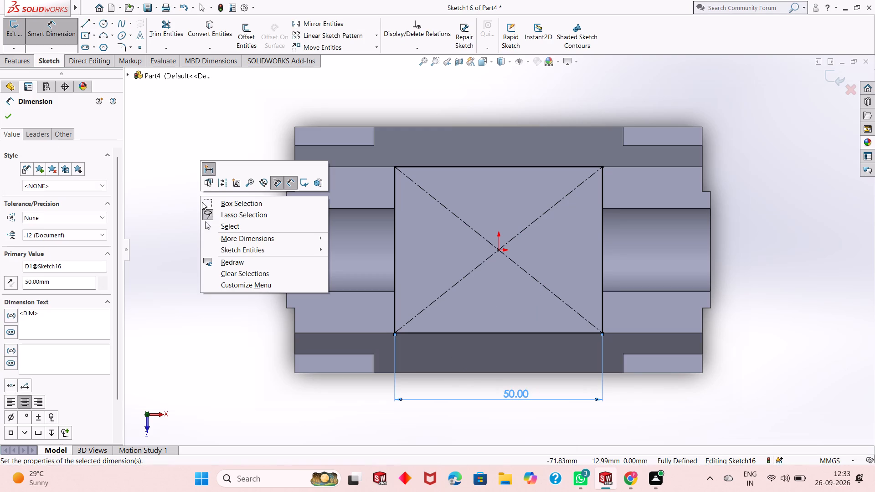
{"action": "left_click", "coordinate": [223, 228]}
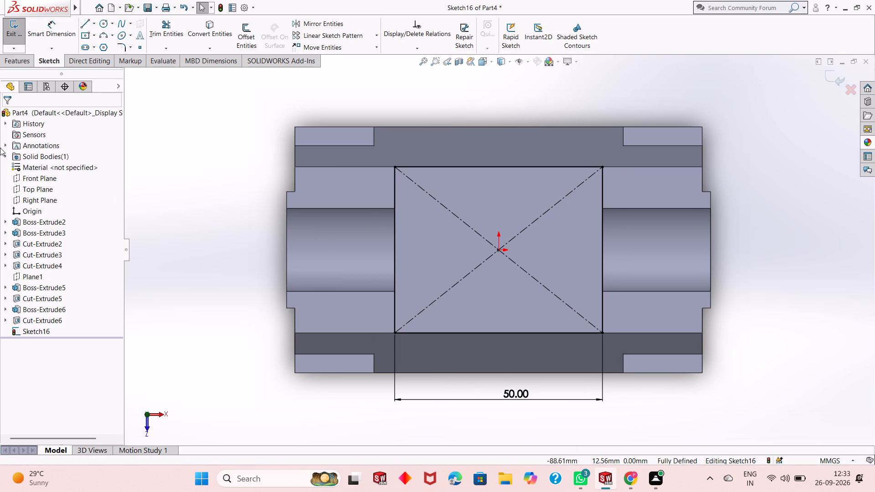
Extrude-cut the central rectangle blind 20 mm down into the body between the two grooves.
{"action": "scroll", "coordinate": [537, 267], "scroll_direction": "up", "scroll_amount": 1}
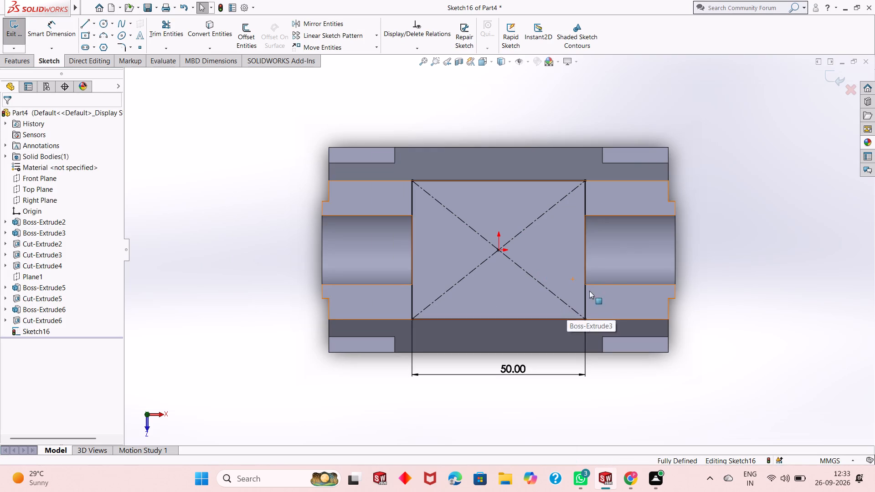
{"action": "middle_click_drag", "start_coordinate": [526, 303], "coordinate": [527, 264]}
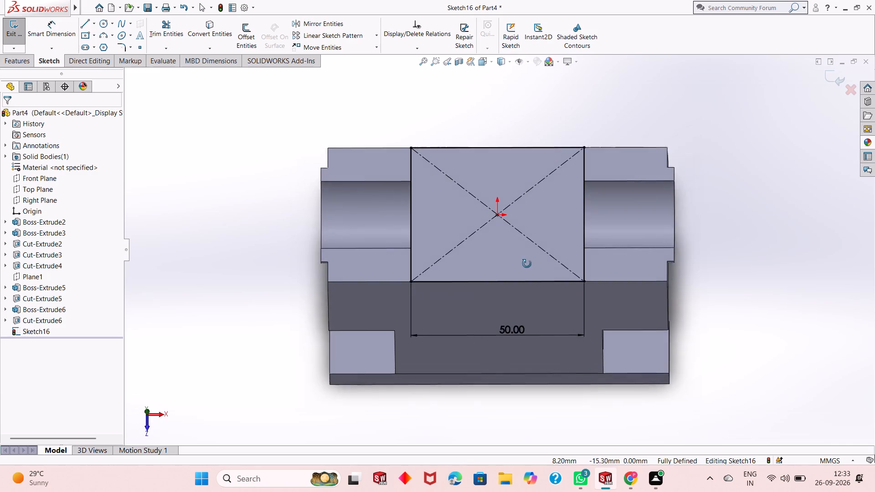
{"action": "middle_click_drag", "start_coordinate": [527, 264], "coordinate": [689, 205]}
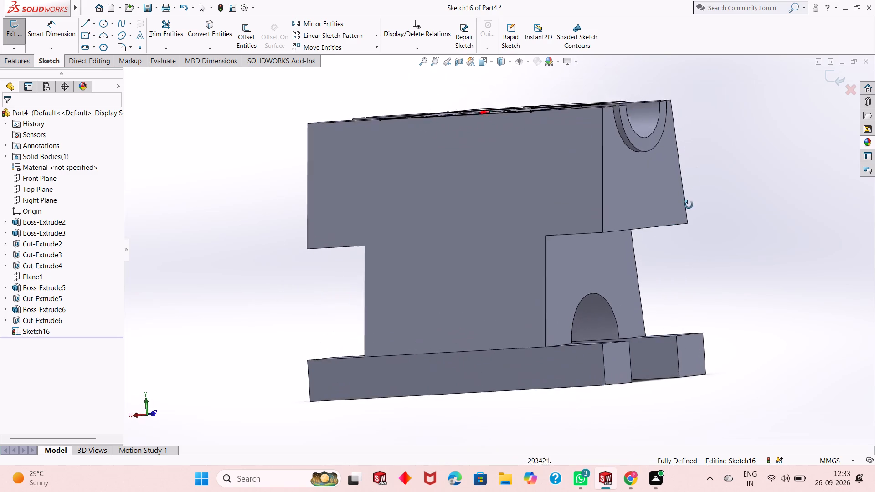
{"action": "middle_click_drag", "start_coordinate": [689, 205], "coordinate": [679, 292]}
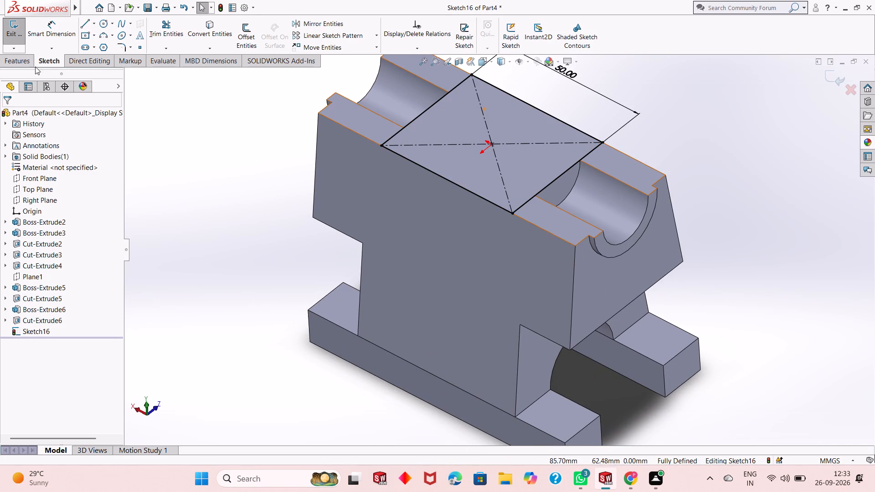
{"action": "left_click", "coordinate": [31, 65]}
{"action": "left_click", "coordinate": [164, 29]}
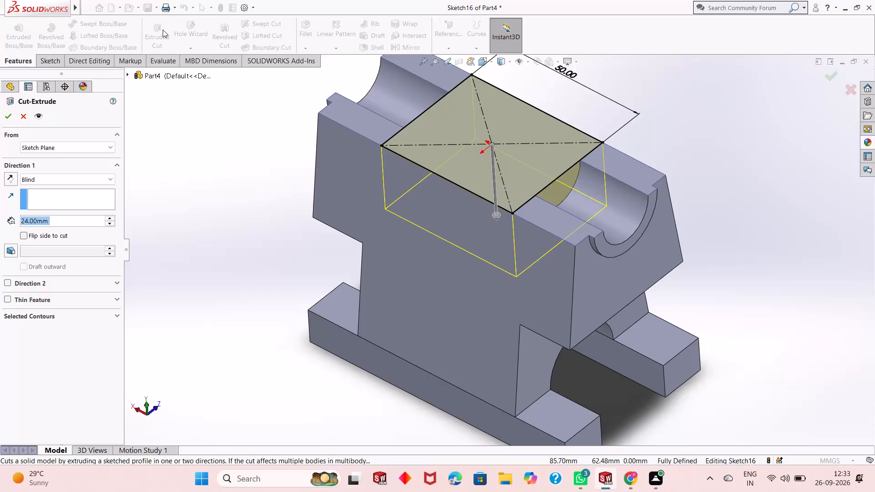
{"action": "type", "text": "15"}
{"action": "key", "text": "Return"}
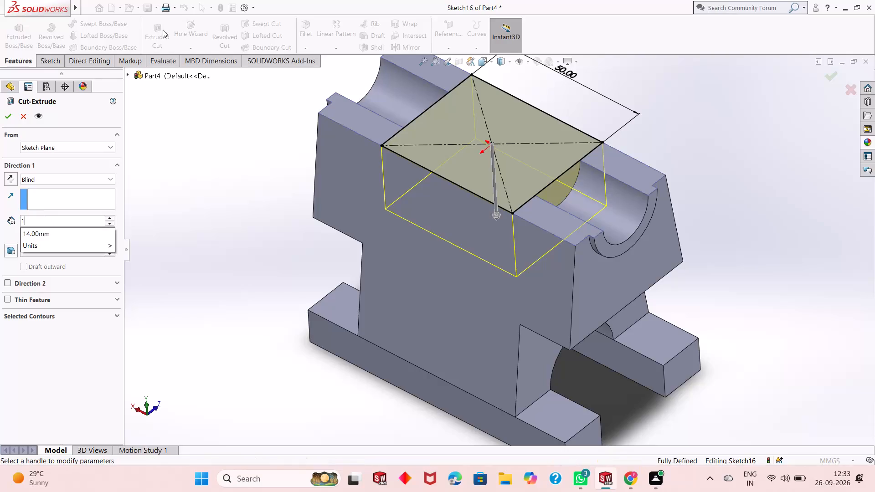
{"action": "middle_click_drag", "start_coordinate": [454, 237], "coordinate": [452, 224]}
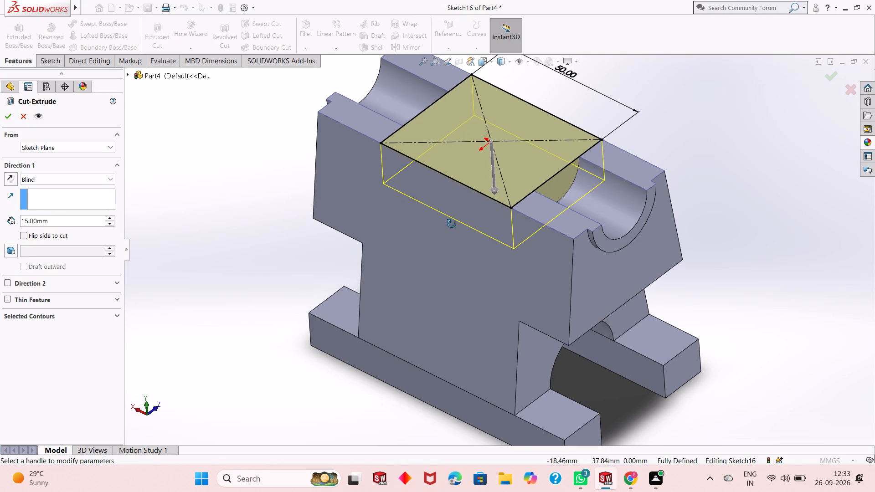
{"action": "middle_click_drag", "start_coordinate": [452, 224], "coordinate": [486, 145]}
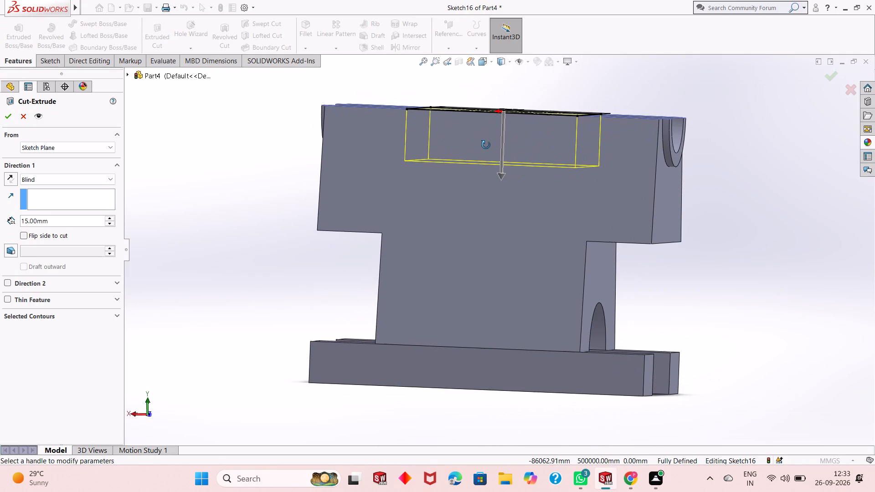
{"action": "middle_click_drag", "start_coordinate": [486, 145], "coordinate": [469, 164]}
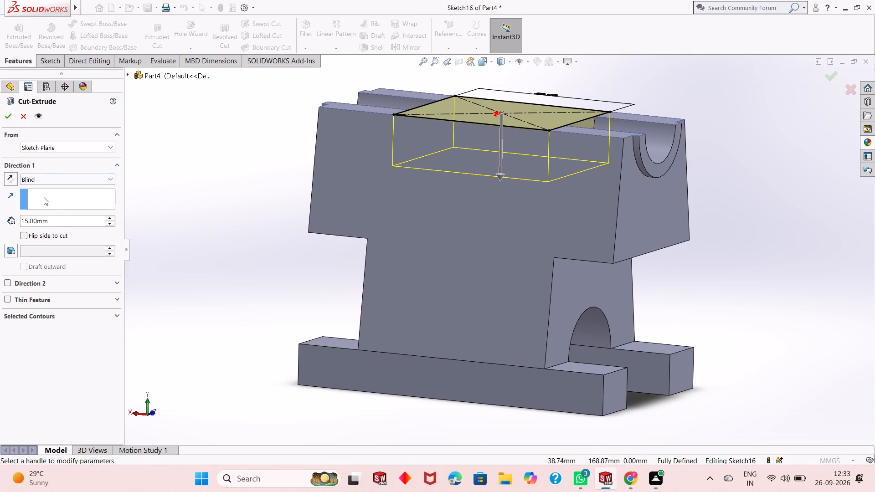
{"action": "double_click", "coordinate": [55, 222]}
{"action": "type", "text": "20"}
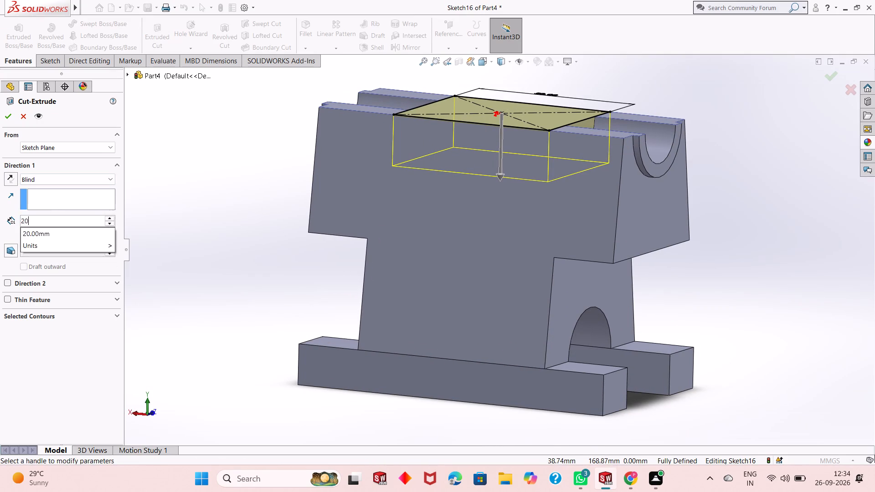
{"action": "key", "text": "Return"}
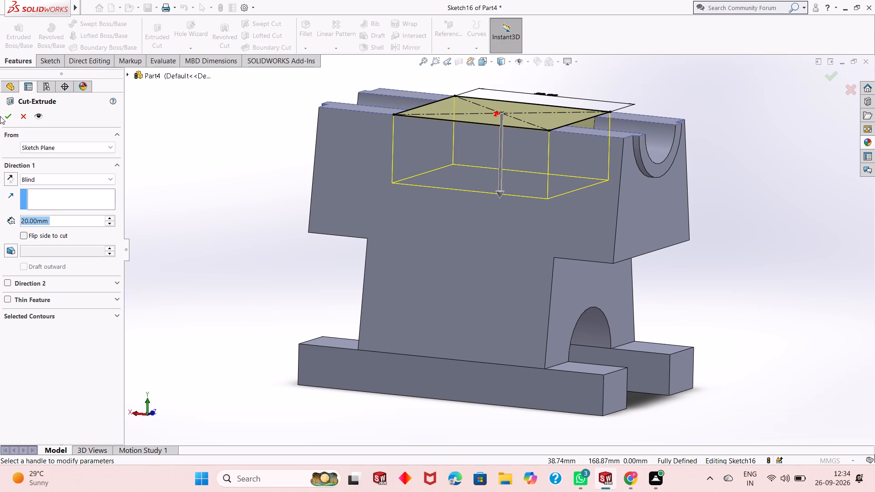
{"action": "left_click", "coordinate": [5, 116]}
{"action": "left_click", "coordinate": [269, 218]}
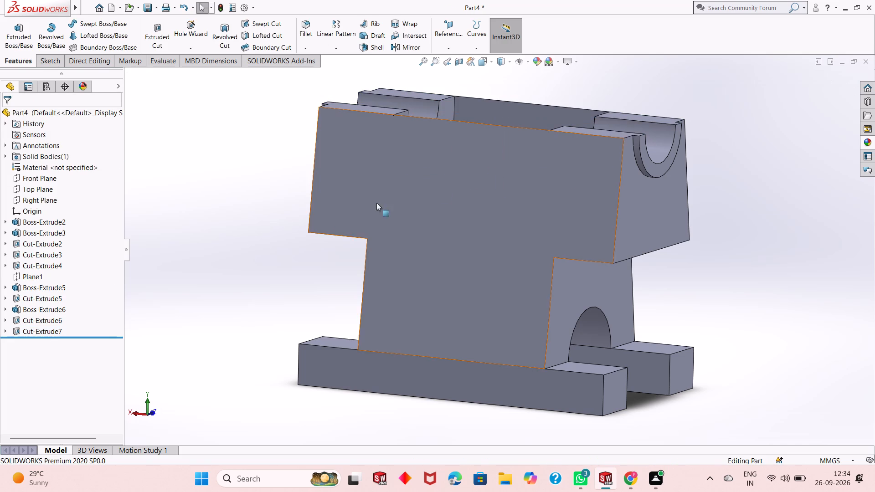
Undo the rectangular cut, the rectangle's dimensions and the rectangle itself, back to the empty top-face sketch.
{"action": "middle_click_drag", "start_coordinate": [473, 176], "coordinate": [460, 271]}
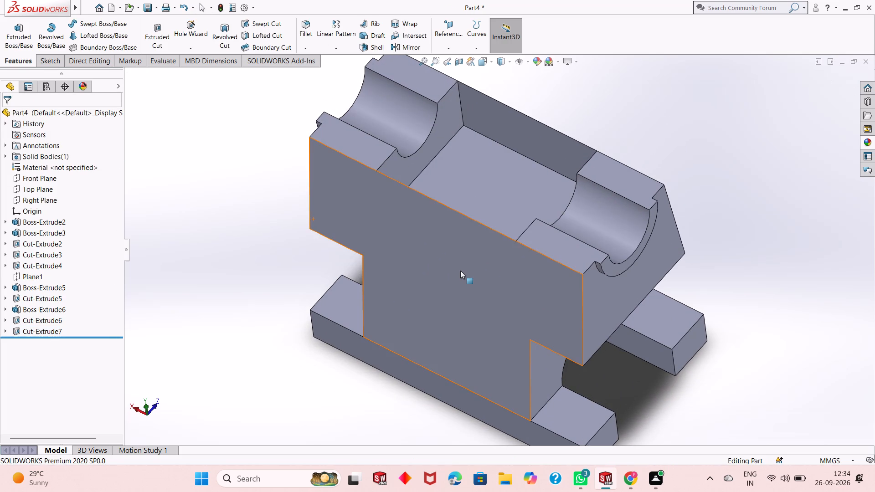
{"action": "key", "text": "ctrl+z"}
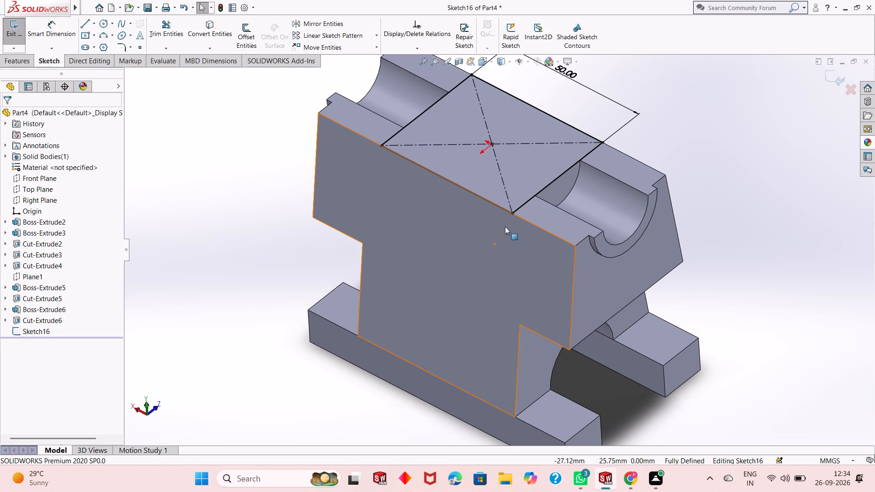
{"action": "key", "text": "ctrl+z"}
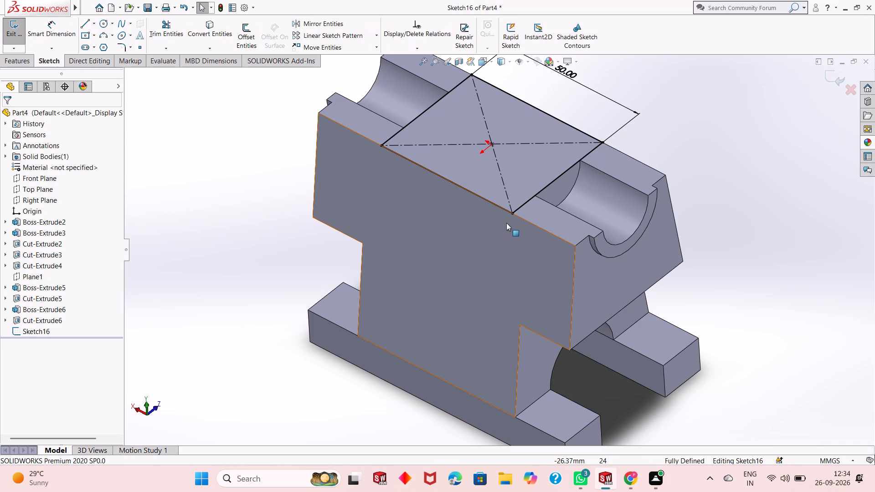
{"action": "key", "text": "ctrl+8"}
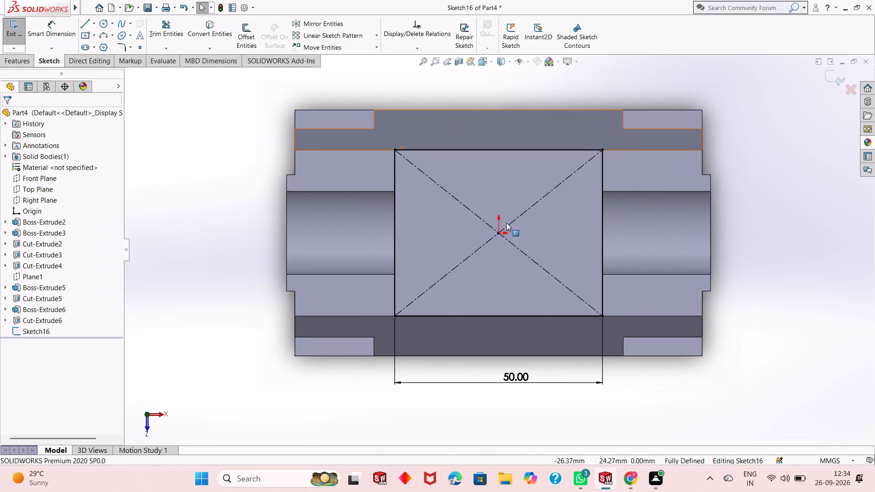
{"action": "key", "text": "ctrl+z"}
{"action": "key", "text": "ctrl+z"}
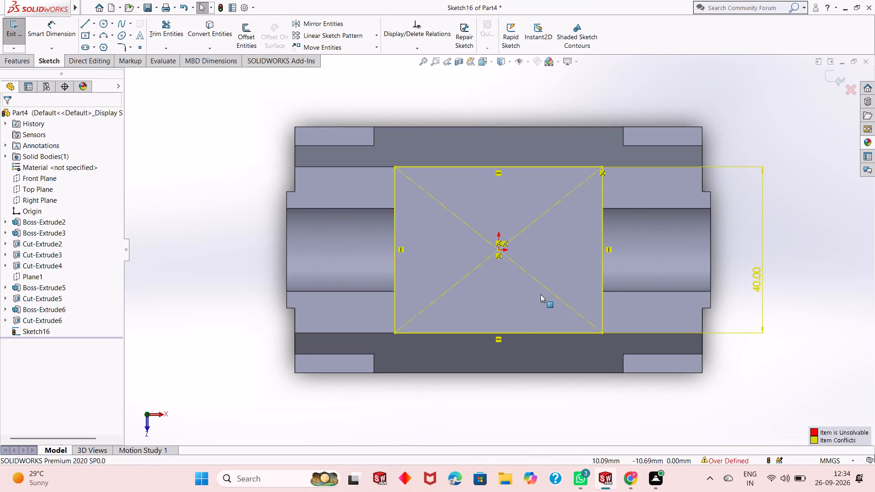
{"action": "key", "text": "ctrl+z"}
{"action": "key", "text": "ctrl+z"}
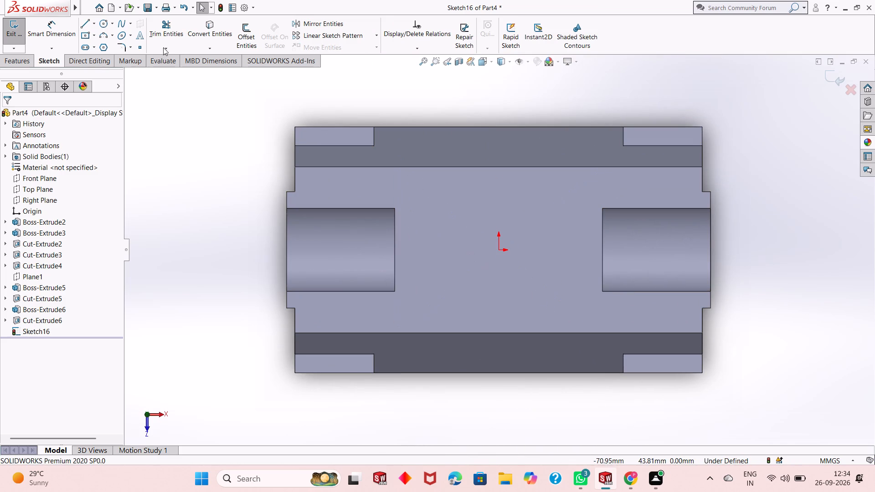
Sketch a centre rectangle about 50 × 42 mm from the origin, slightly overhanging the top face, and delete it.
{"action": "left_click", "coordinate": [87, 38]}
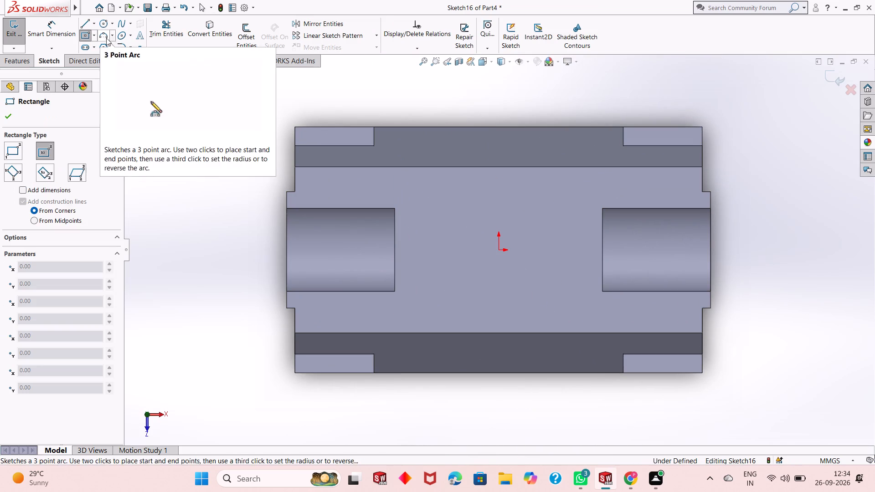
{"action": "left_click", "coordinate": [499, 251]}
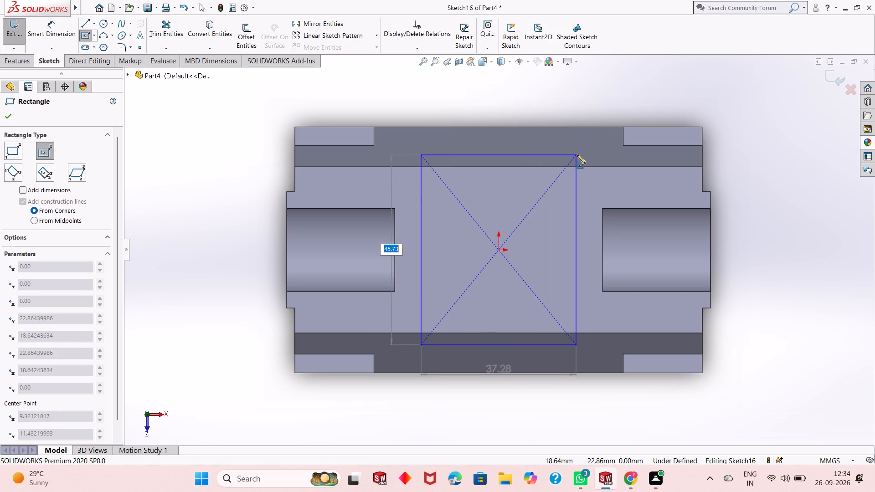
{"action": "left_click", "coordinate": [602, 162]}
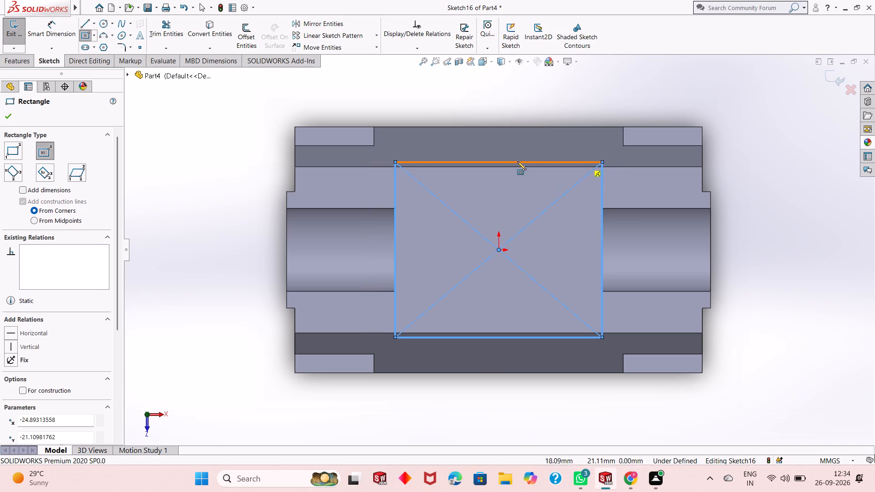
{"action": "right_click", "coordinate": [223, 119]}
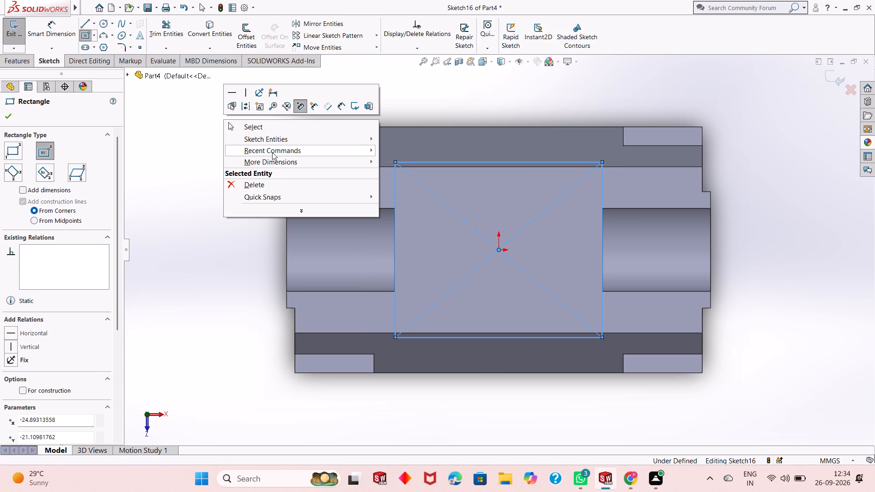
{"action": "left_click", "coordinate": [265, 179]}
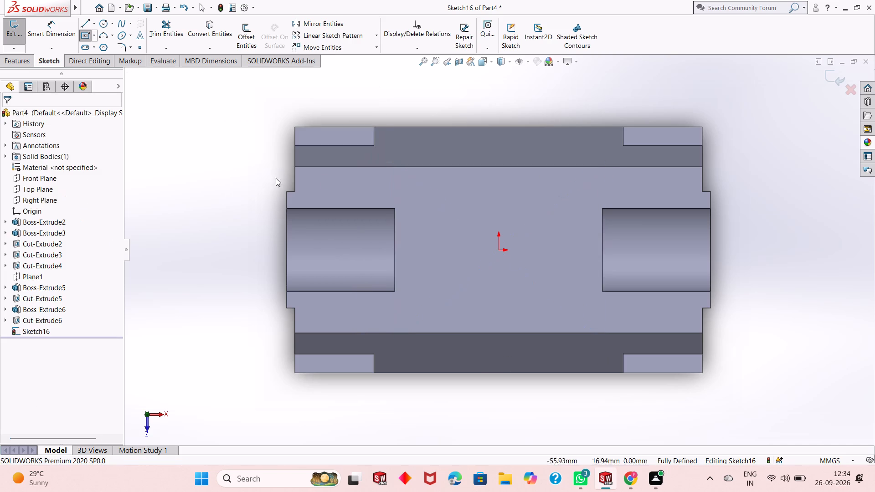
Sketch a centre rectangle about 49 × 53 mm from the origin on the top face, between the two grooves.
{"action": "left_click", "coordinate": [85, 36]}
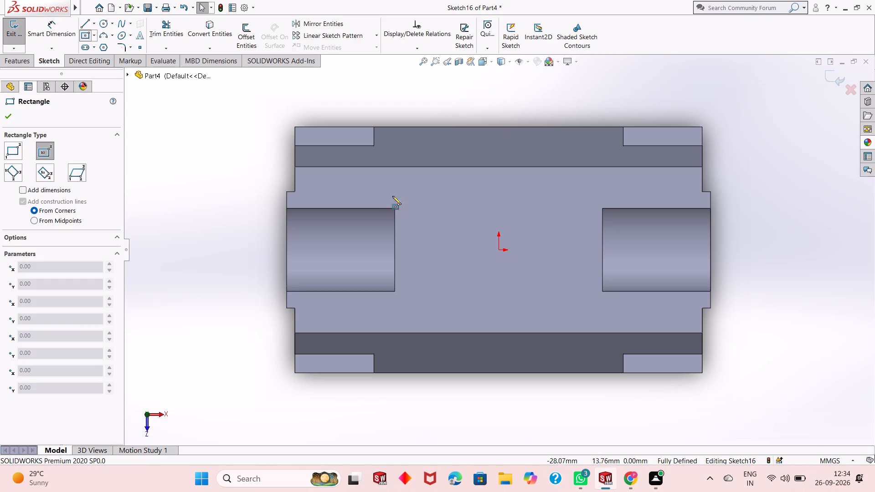
{"action": "left_click", "coordinate": [500, 248]}
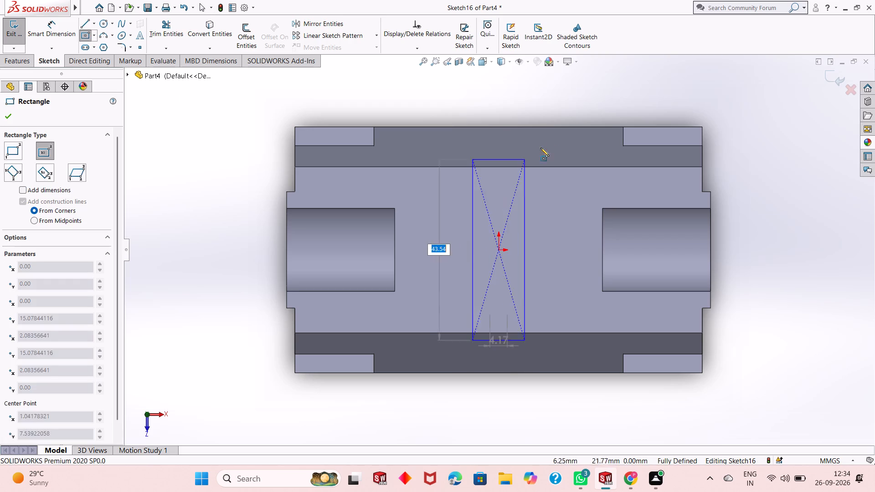
{"action": "left_click", "coordinate": [601, 141]}
{"action": "right_click", "coordinate": [250, 132]}
{"action": "left_click", "coordinate": [268, 137]}
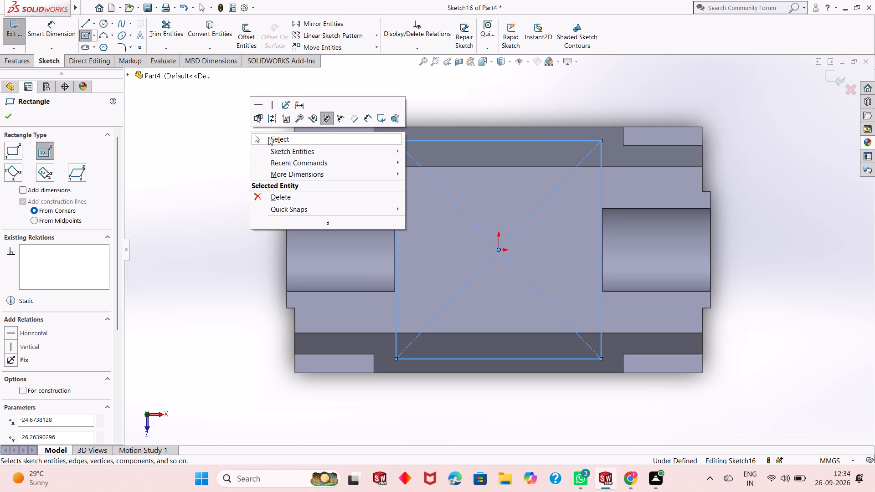
Dimension the rectangle at 50 mm along the body's length and 52 mm across its width.
{"action": "left_click", "coordinate": [51, 31]}
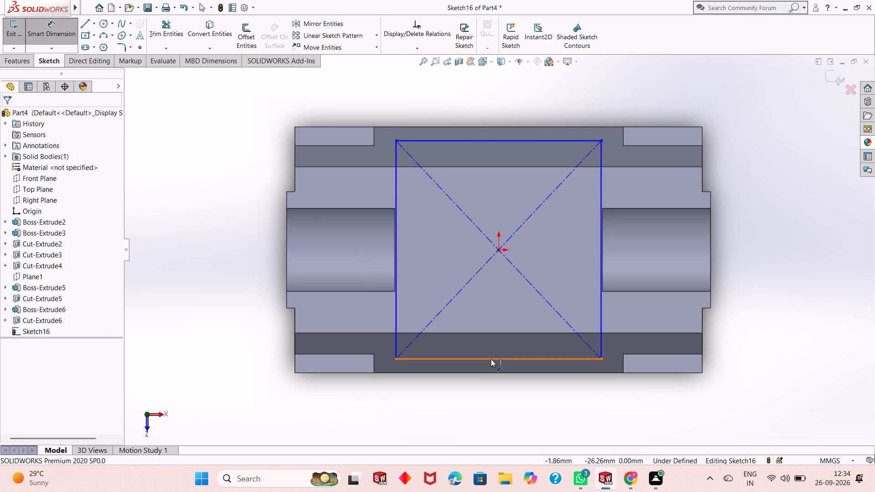
{"action": "left_click", "coordinate": [491, 359]}
{"action": "left_click", "coordinate": [484, 399]}
{"action": "type", "text": "50"}
{"action": "key", "text": "Return"}
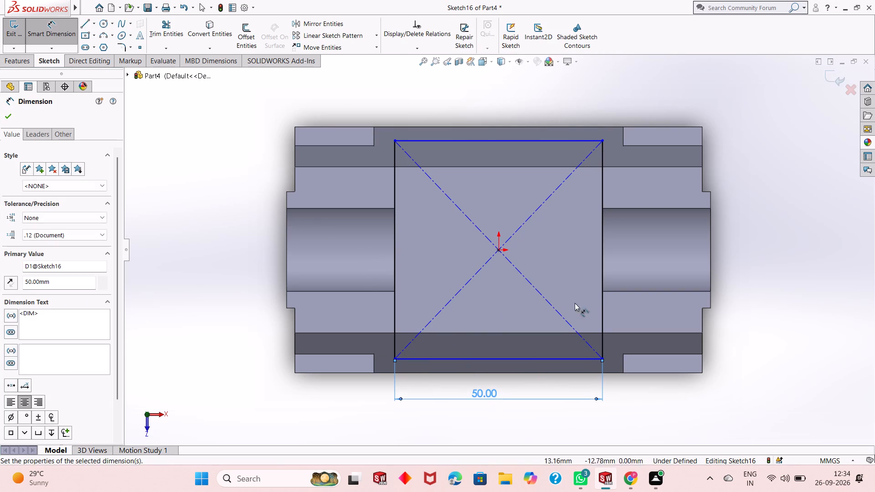
{"action": "left_click", "coordinate": [604, 308]}
{"action": "left_click", "coordinate": [774, 292]}
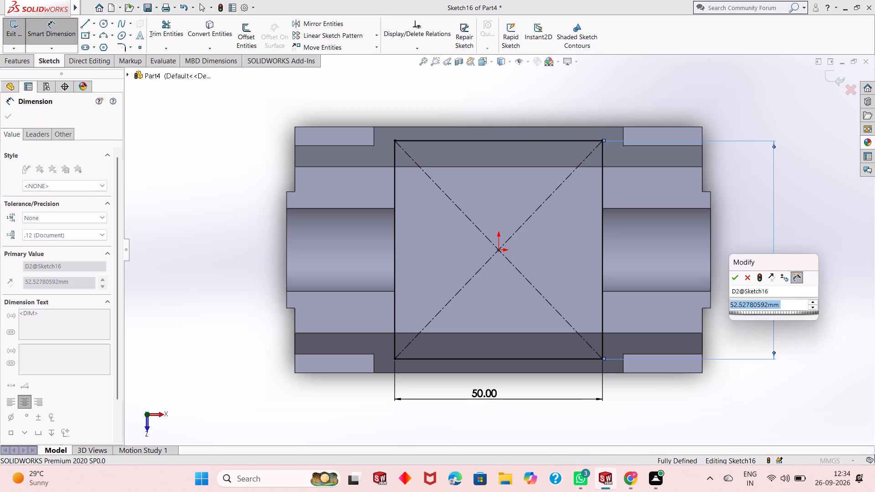
{"action": "type", "text": "52"}
{"action": "key", "text": "Return"}
{"action": "right_click", "coordinate": [160, 237]}
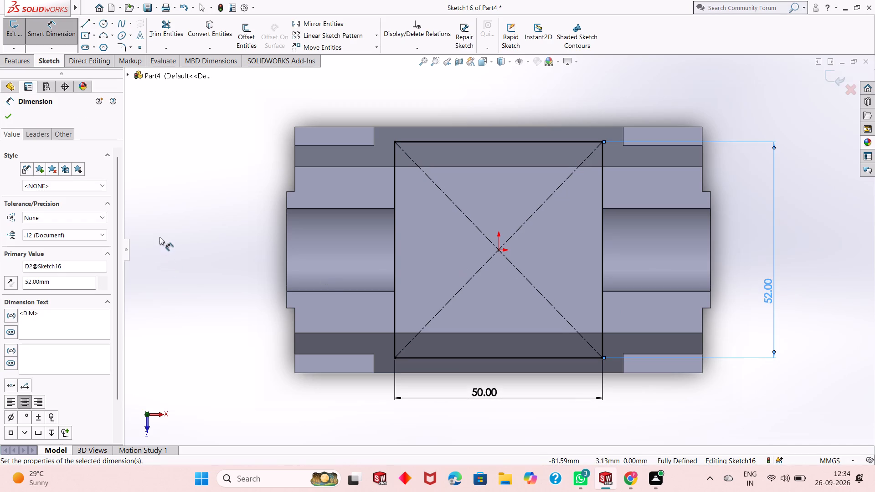
{"action": "left_click", "coordinate": [190, 270]}
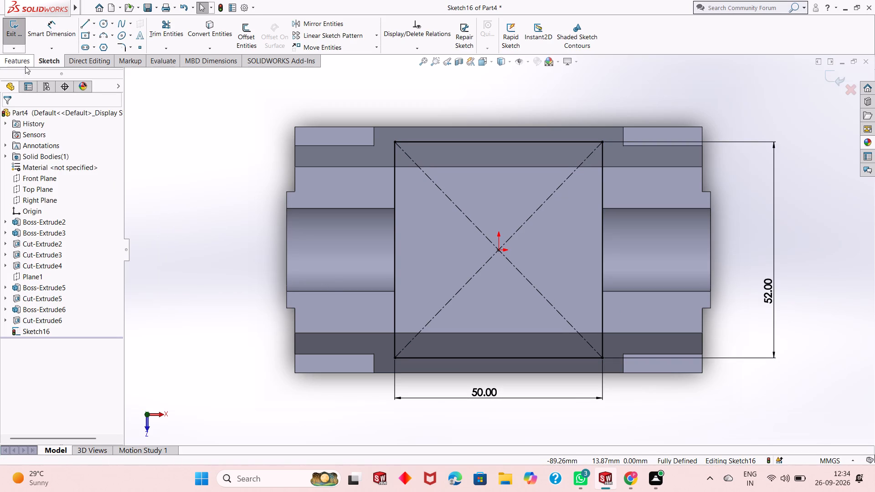
Extrude-cut the 50 × 52 mm rectangle blind 20 mm down into the body.
{"action": "left_click", "coordinate": [30, 59]}
{"action": "left_click", "coordinate": [158, 39]}
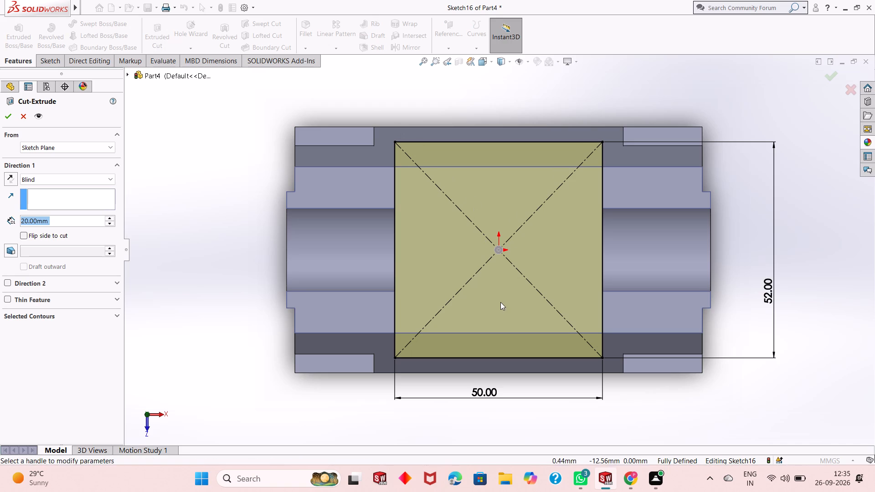
{"action": "middle_click_drag", "start_coordinate": [503, 306], "coordinate": [505, 197]}
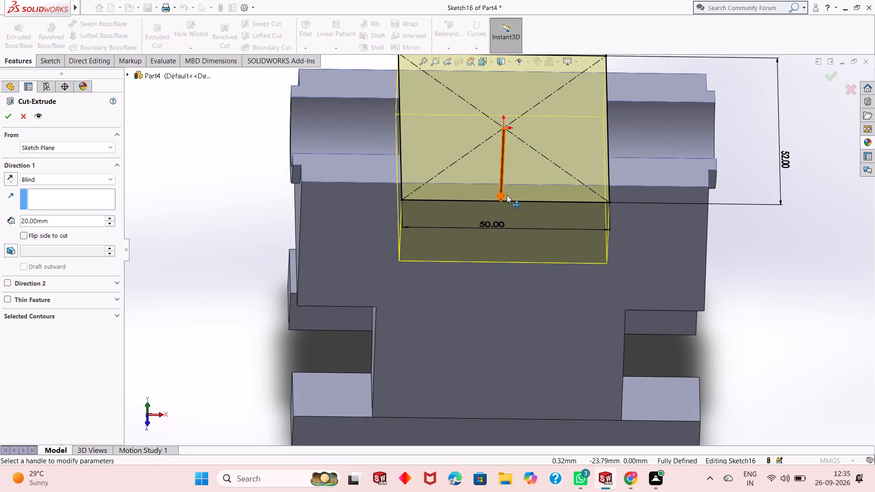
{"action": "left_click", "coordinate": [9, 114]}
{"action": "key", "text": "Escape"}
Open a new sketch on the upright's large sloped front face and view it face-on.
{"action": "scroll", "coordinate": [498, 219], "scroll_direction": "up", "scroll_amount": 1}
{"action": "middle_click_drag", "start_coordinate": [498, 219], "coordinate": [499, 133]}
{"action": "scroll", "coordinate": [498, 143], "scroll_direction": "up", "scroll_amount": 1}
{"action": "middle_click_drag", "start_coordinate": [518, 169], "coordinate": [485, 204]}
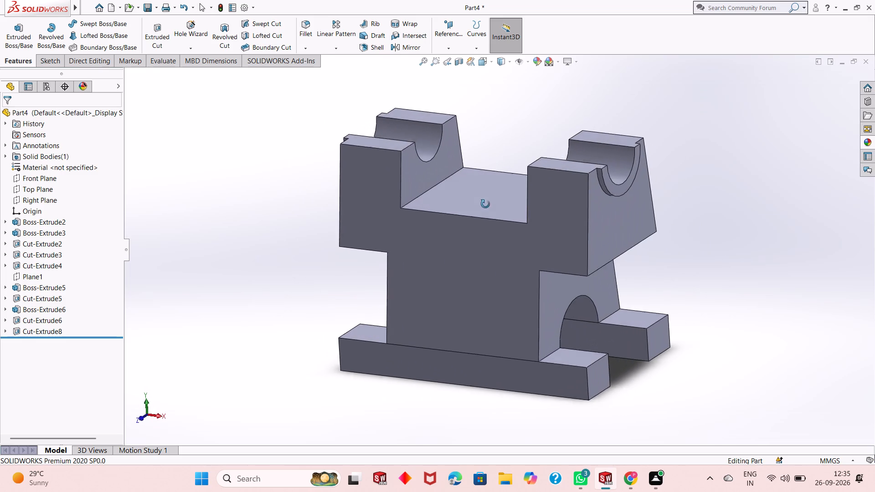
{"action": "middle_click_drag", "start_coordinate": [485, 204], "coordinate": [487, 205]}
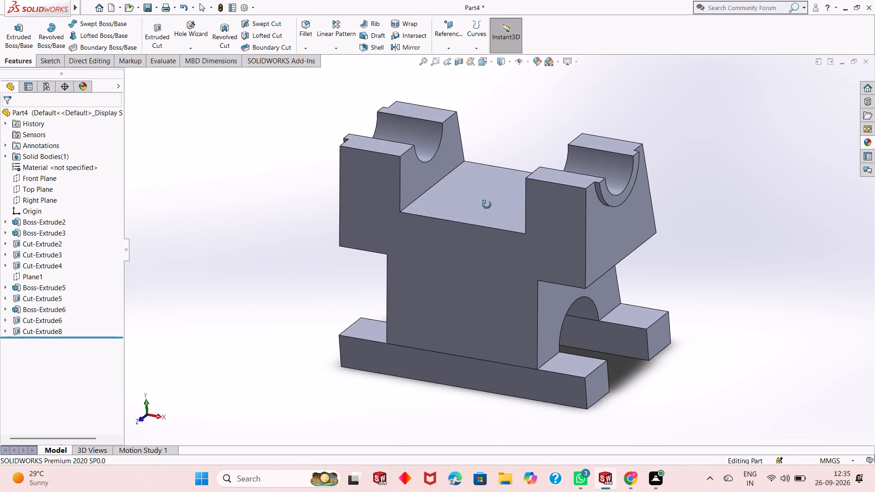
{"action": "middle_click_drag", "start_coordinate": [487, 205], "coordinate": [493, 182]}
{"action": "left_click", "coordinate": [487, 293]}
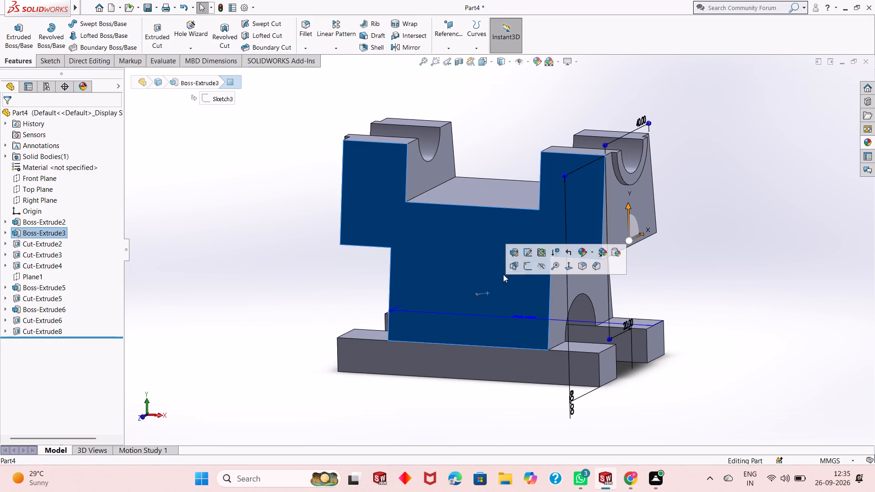
{"action": "left_click", "coordinate": [530, 267]}
{"action": "key", "text": "ctrl+8"}
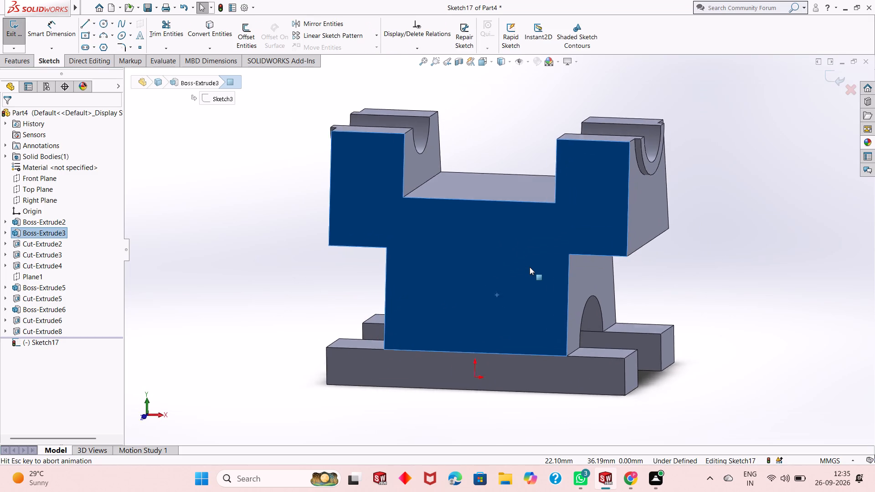
{"action": "key", "text": "Escape"}
{"action": "key", "text": "Escape"}
{"action": "scroll", "coordinate": [474, 292], "scroll_direction": "up", "scroll_amount": 2}
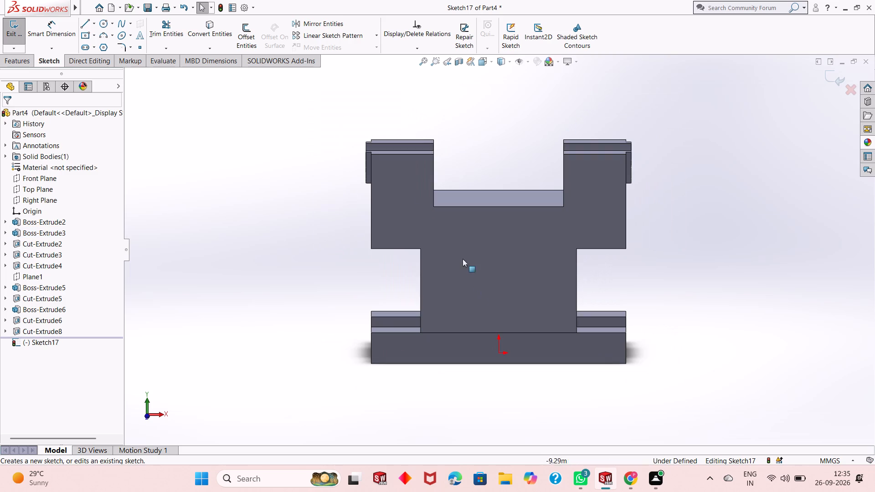
Sketch a centre rectangle about 21 × 19 mm on the sloped face, centred directly above the origin.
{"action": "left_click", "coordinate": [86, 36]}
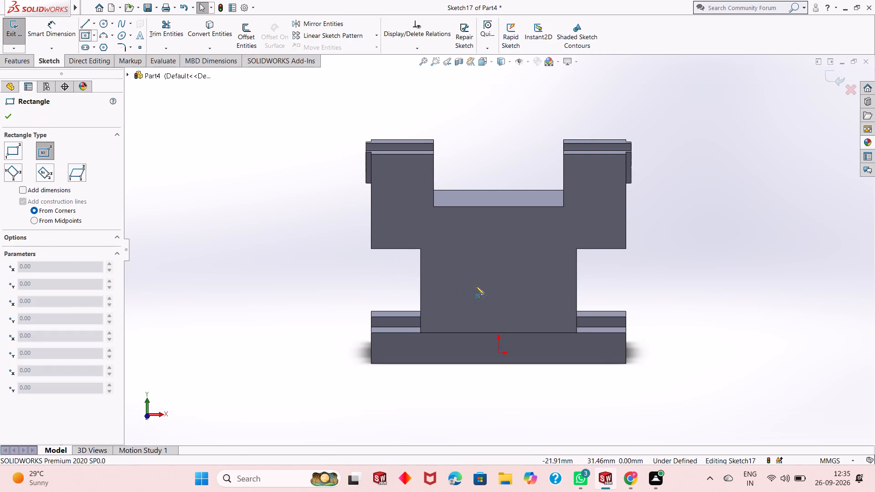
{"action": "left_click", "coordinate": [499, 265]}
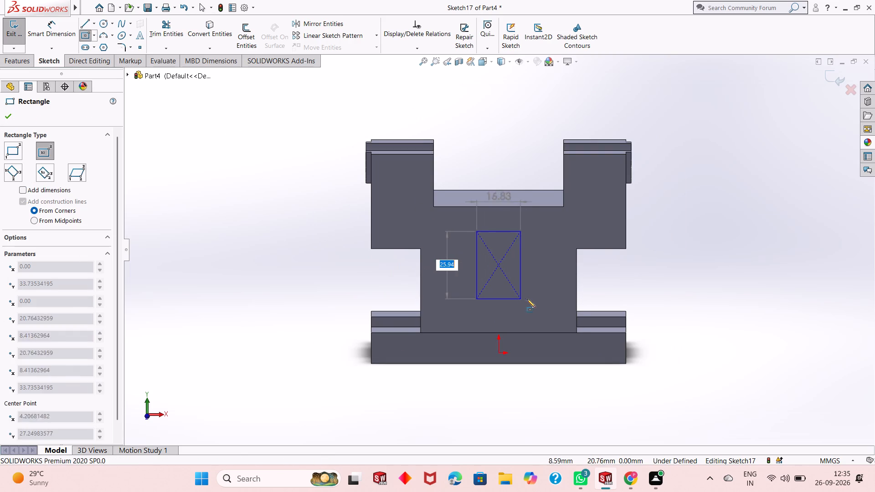
{"action": "left_click", "coordinate": [526, 289]}
{"action": "key", "text": "Escape"}
{"action": "key", "text": "Escape"}
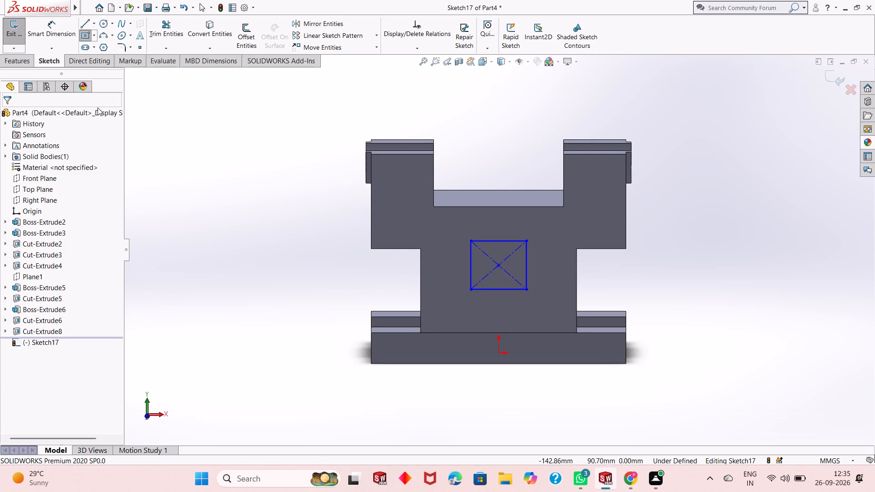
{"action": "key", "text": "Escape"}
{"action": "key", "text": "Escape"}
Dimension the new rectangle's width and height at 24 mm each.
{"action": "left_click", "coordinate": [52, 36]}
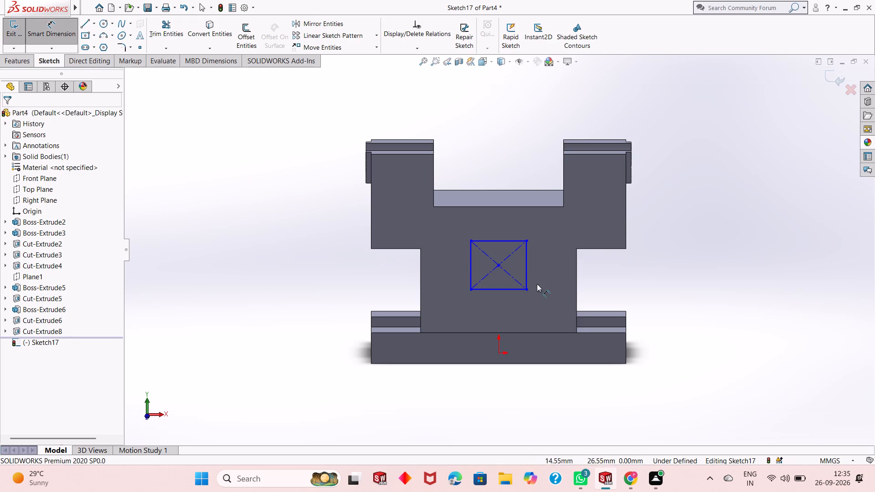
{"action": "scroll", "coordinate": [537, 284], "scroll_direction": "down", "scroll_amount": 3}
{"action": "left_click", "coordinate": [491, 287]}
{"action": "left_click", "coordinate": [491, 313]}
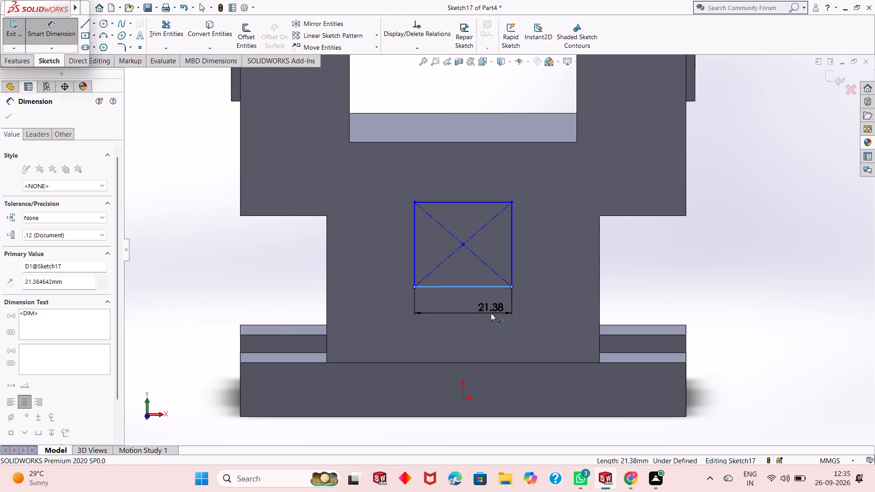
{"action": "type", "text": "24"}
{"action": "key", "text": "Return"}
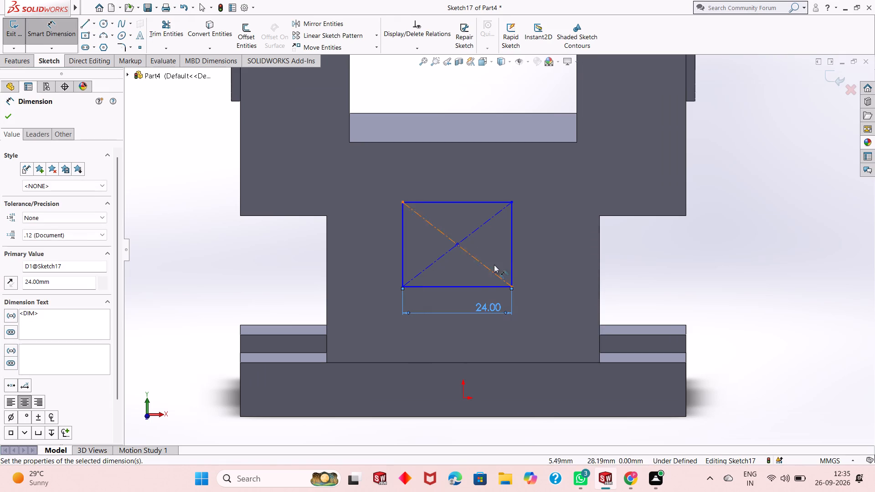
{"action": "left_click", "coordinate": [509, 254]}
{"action": "left_click", "coordinate": [528, 251]}
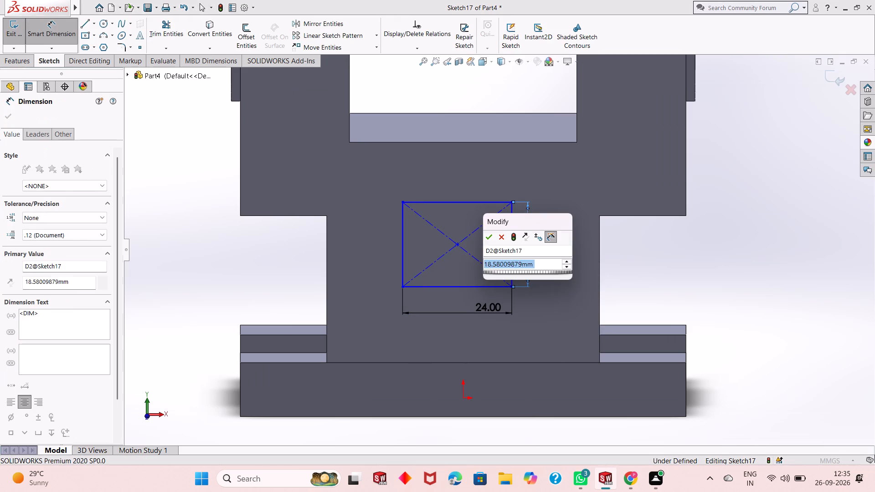
{"action": "type", "text": "24"}
{"action": "key", "text": "Return"}
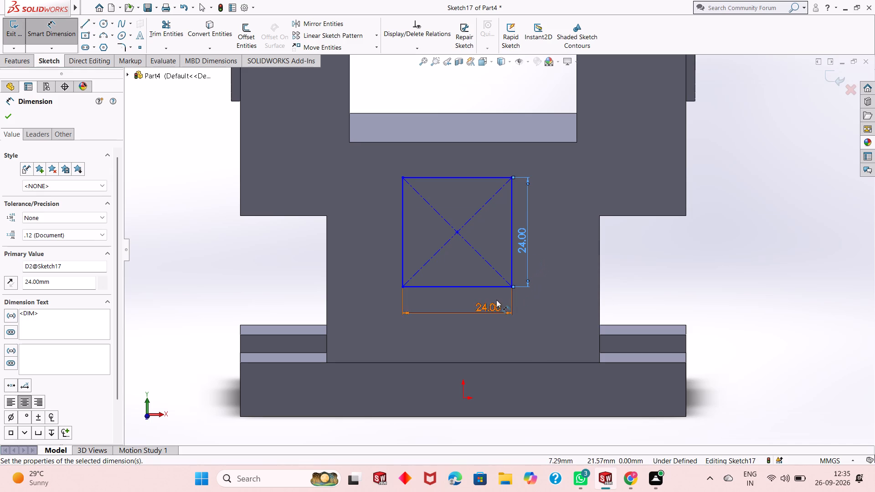
Locate the square with its lower corner 12 mm horizontally from the origin and its centre 34 mm above the origin.
{"action": "left_click", "coordinate": [404, 287]}
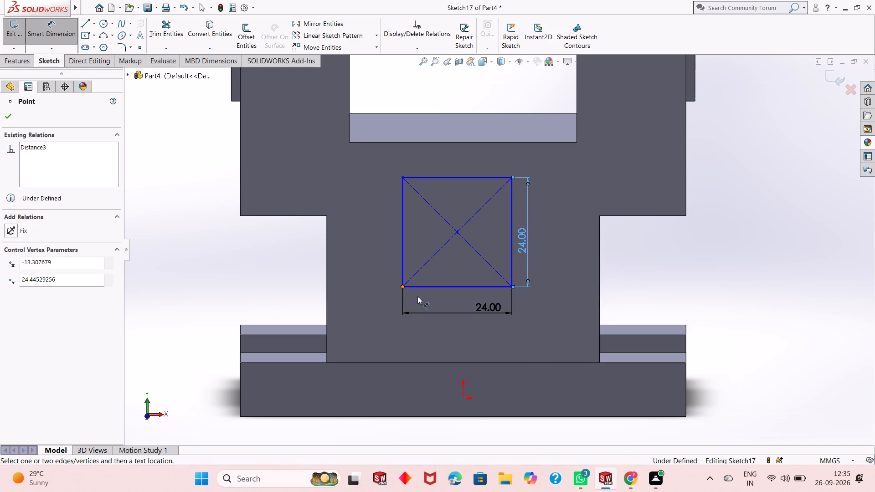
{"action": "left_click", "coordinate": [463, 400]}
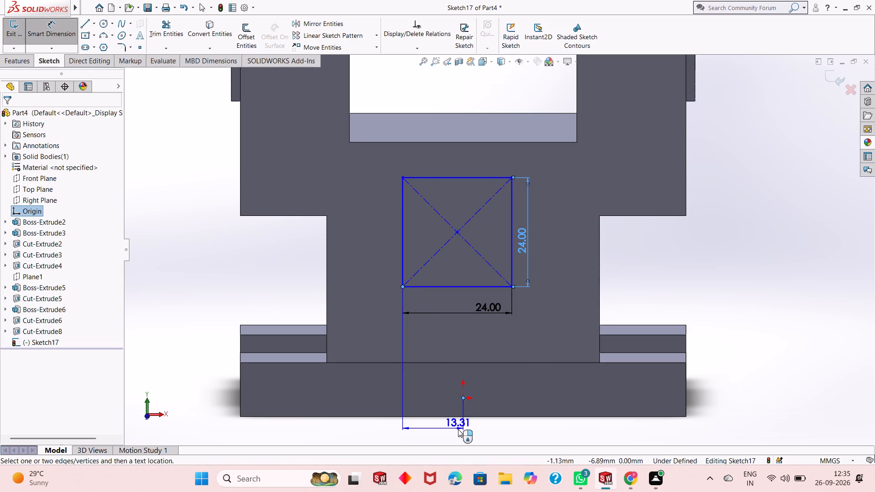
{"action": "left_click", "coordinate": [458, 432]}
{"action": "type", "text": "12"}
{"action": "key", "text": "Return"}
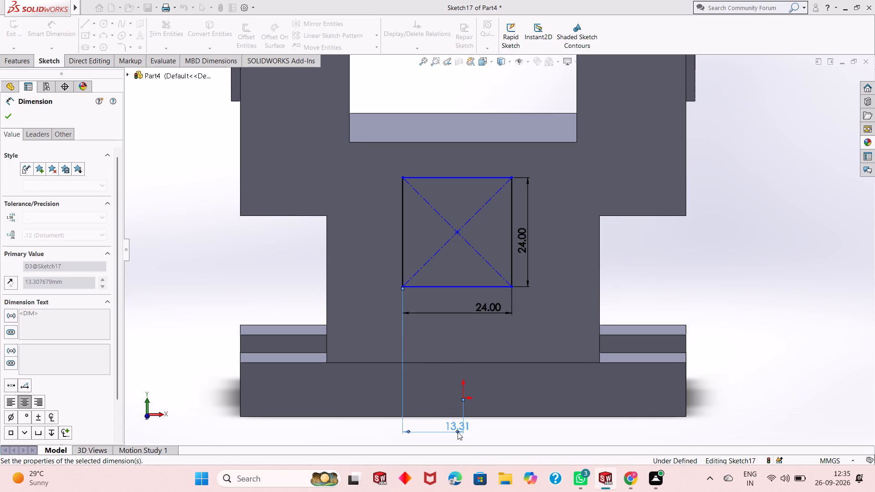
{"action": "left_click", "coordinate": [465, 231]}
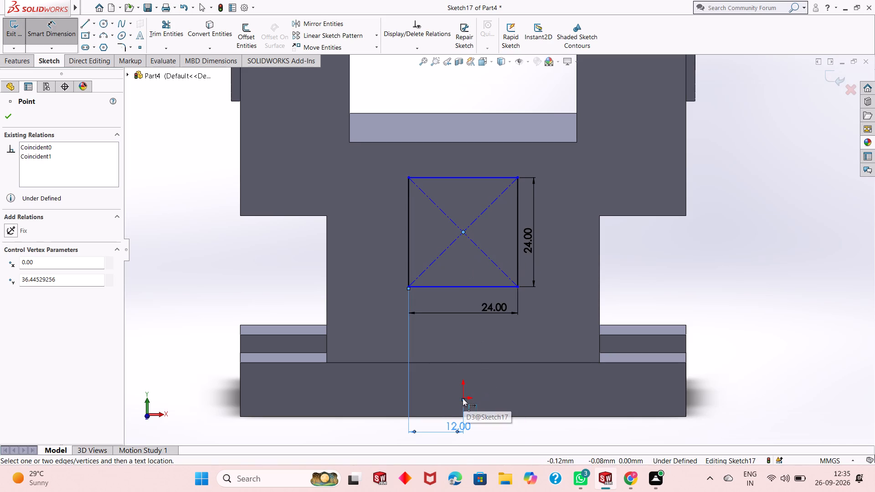
{"action": "left_click", "coordinate": [461, 398]}
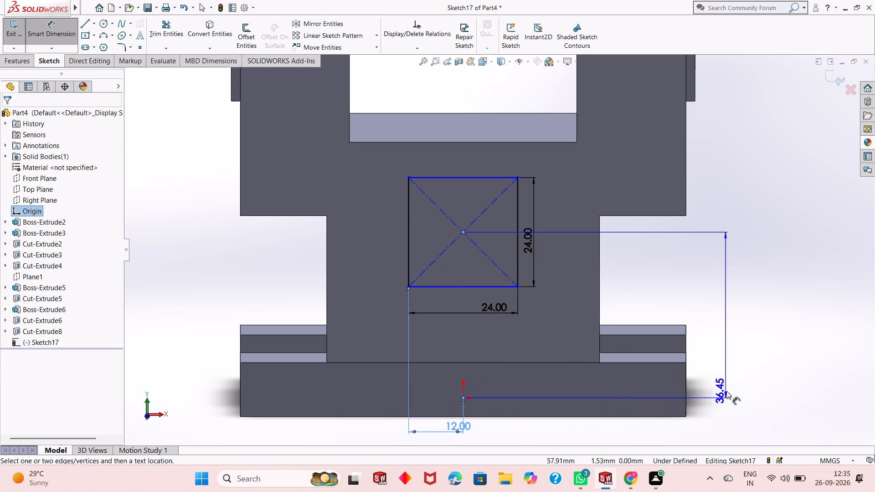
{"action": "left_click", "coordinate": [726, 391]}
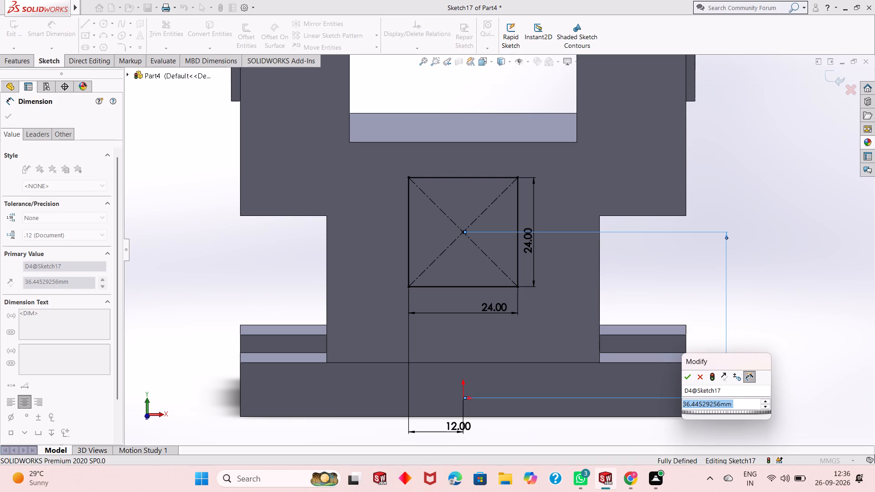
{"action": "type", "text": "34"}
{"action": "key", "text": "Return"}
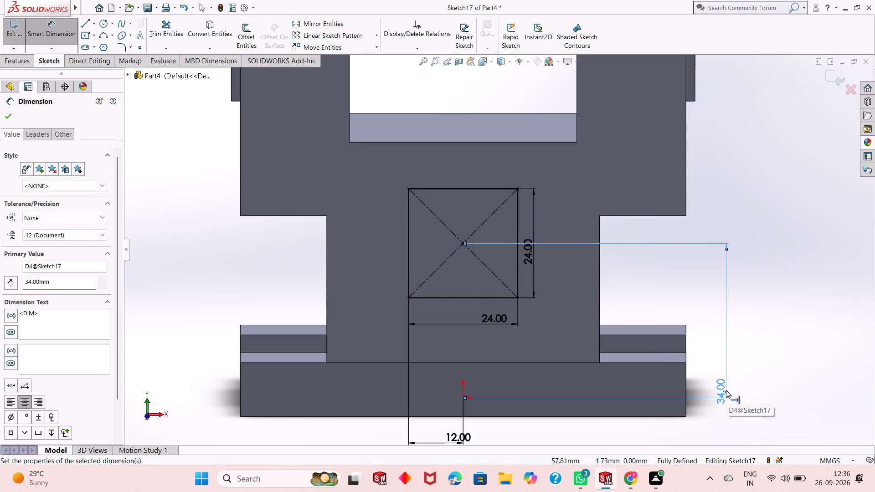
{"action": "middle_click_drag", "start_coordinate": [799, 302], "coordinate": [746, 328]}
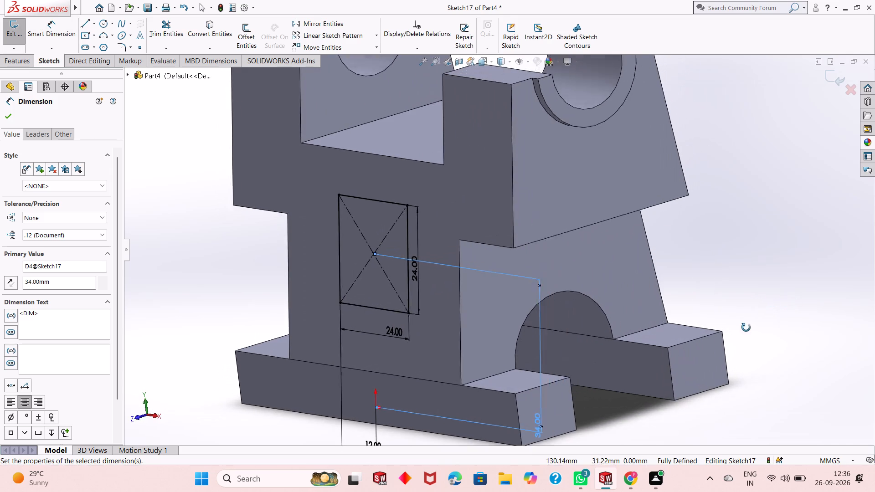
{"action": "middle_click_drag", "start_coordinate": [746, 328], "coordinate": [746, 334]}
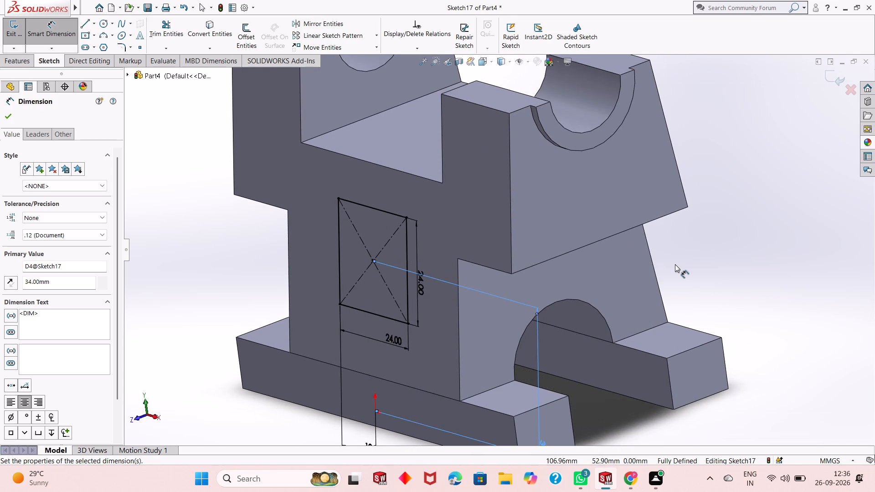
{"action": "left_click", "coordinate": [5, 116]}
Extrude-cut the 24 mm square from the sloped face using the Through All end condition.
{"action": "left_click", "coordinate": [12, 64]}
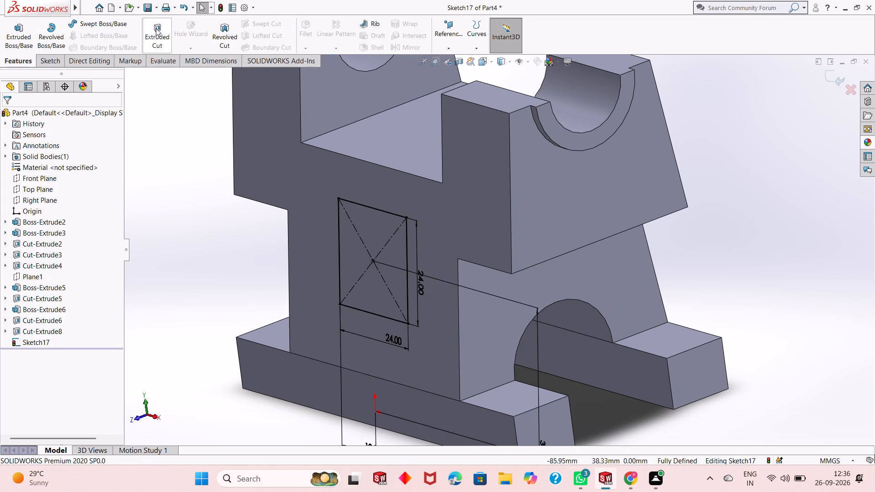
{"action": "left_click", "coordinate": [157, 30]}
{"action": "left_click", "coordinate": [67, 181]}
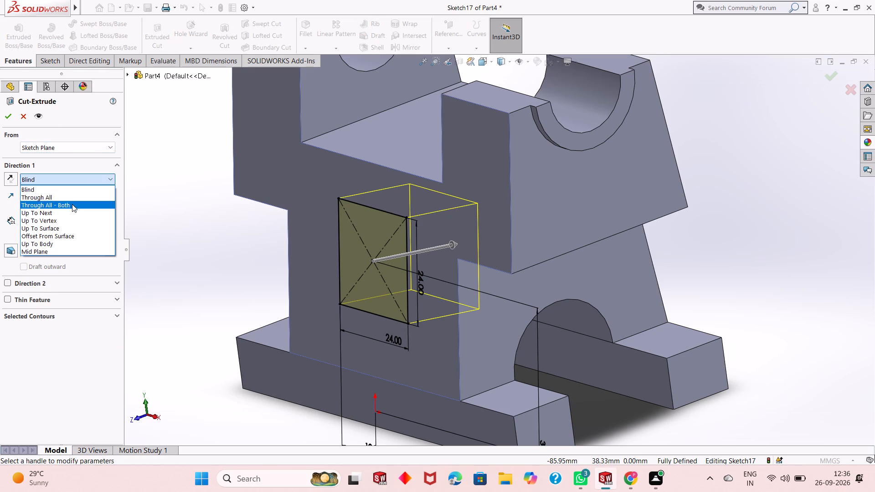
{"action": "left_click", "coordinate": [72, 197]}
{"action": "left_click", "coordinate": [6, 117]}
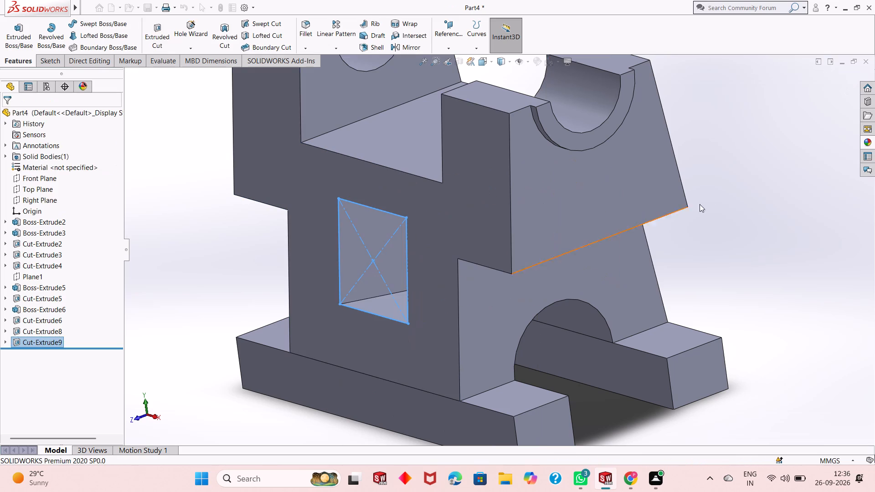
Examine the through-cut square window and its position in the upright from several angles.
{"action": "left_click", "coordinate": [744, 200]}
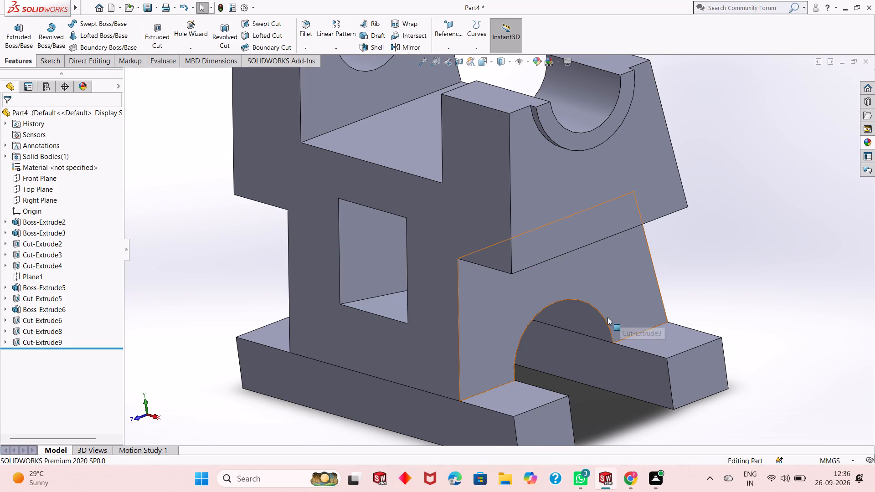
{"action": "scroll", "coordinate": [548, 311], "scroll_direction": "up", "scroll_amount": 3}
{"action": "scroll", "coordinate": [491, 203], "scroll_direction": "down", "scroll_amount": 2}
{"action": "scroll", "coordinate": [491, 203], "scroll_direction": "up", "scroll_amount": 2}
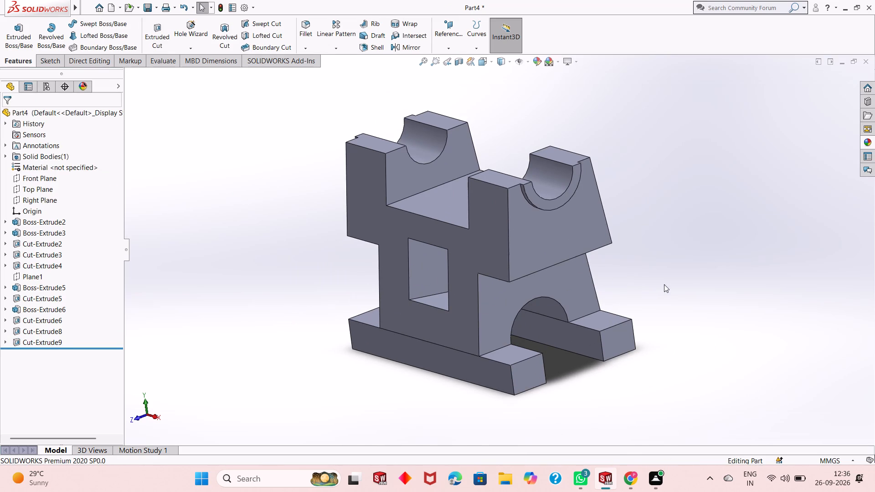
{"action": "scroll", "coordinate": [528, 231], "scroll_direction": "down", "scroll_amount": 2}
{"action": "scroll", "coordinate": [528, 231], "scroll_direction": "up", "scroll_amount": 1}
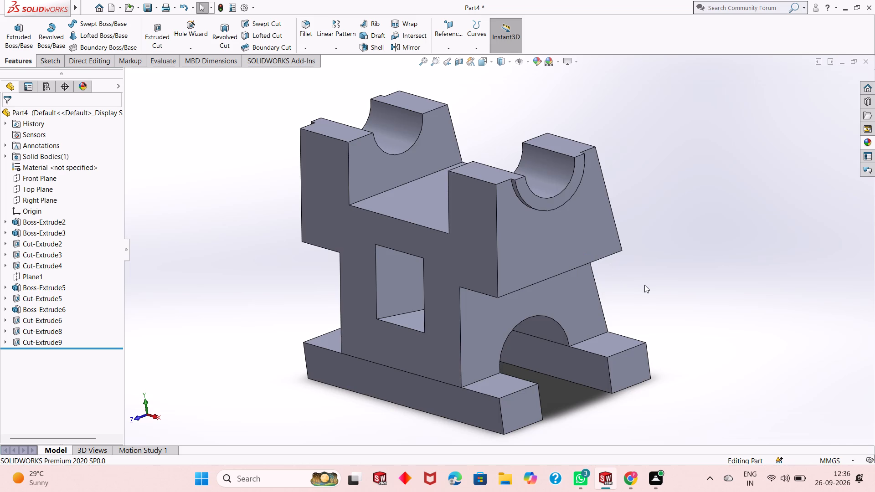
{"action": "middle_click_drag", "start_coordinate": [644, 286], "coordinate": [680, 297]}
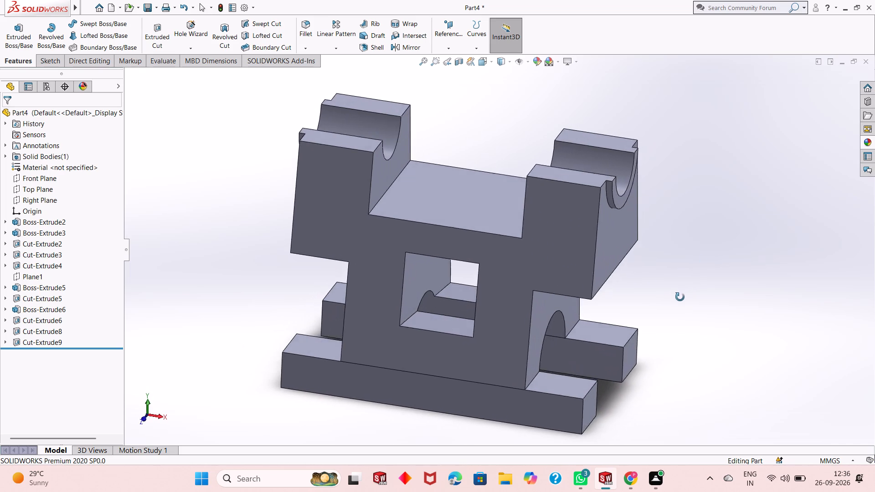
{"action": "middle_click_drag", "start_coordinate": [680, 297], "coordinate": [682, 287]}
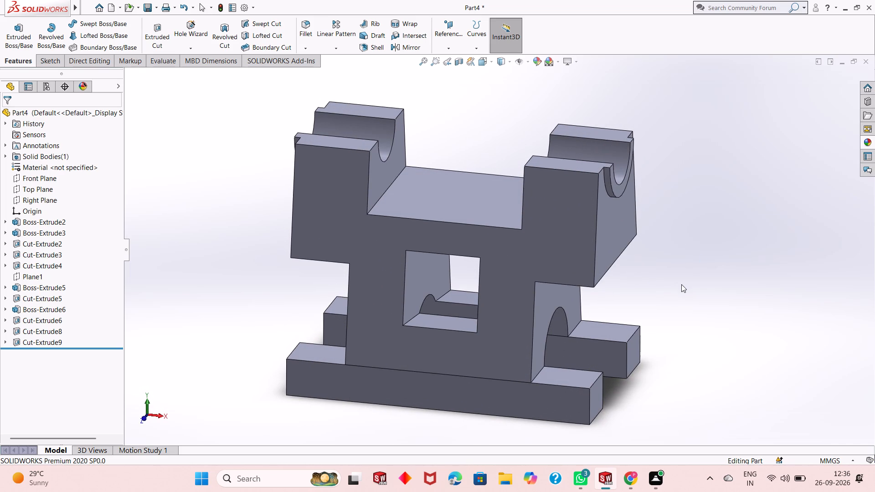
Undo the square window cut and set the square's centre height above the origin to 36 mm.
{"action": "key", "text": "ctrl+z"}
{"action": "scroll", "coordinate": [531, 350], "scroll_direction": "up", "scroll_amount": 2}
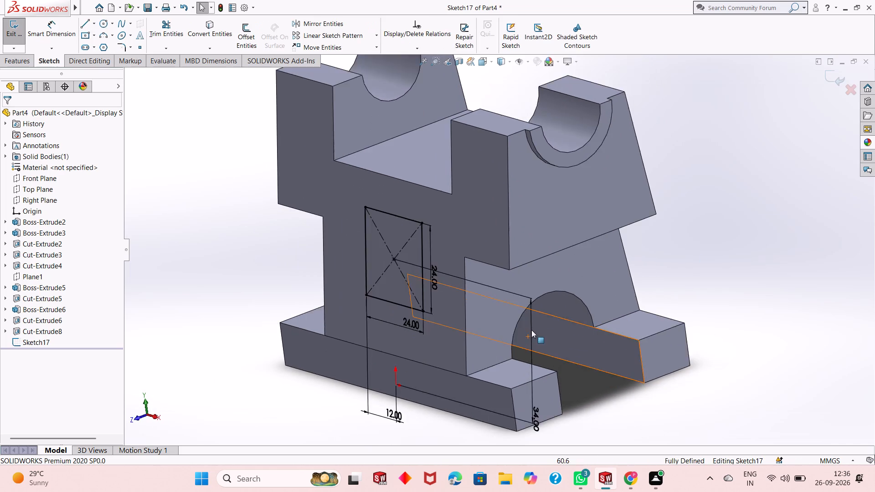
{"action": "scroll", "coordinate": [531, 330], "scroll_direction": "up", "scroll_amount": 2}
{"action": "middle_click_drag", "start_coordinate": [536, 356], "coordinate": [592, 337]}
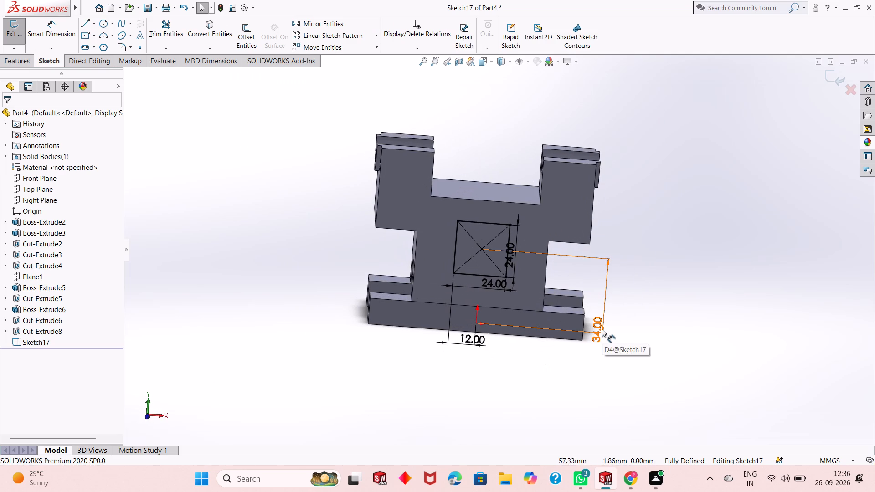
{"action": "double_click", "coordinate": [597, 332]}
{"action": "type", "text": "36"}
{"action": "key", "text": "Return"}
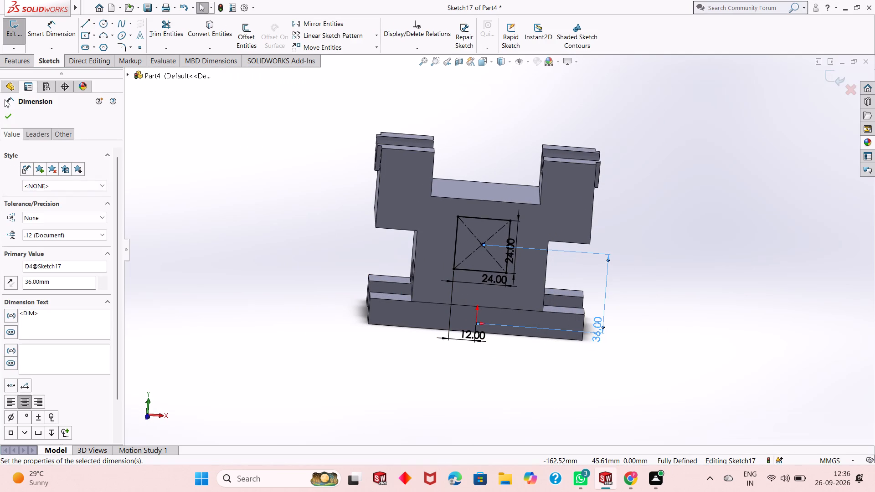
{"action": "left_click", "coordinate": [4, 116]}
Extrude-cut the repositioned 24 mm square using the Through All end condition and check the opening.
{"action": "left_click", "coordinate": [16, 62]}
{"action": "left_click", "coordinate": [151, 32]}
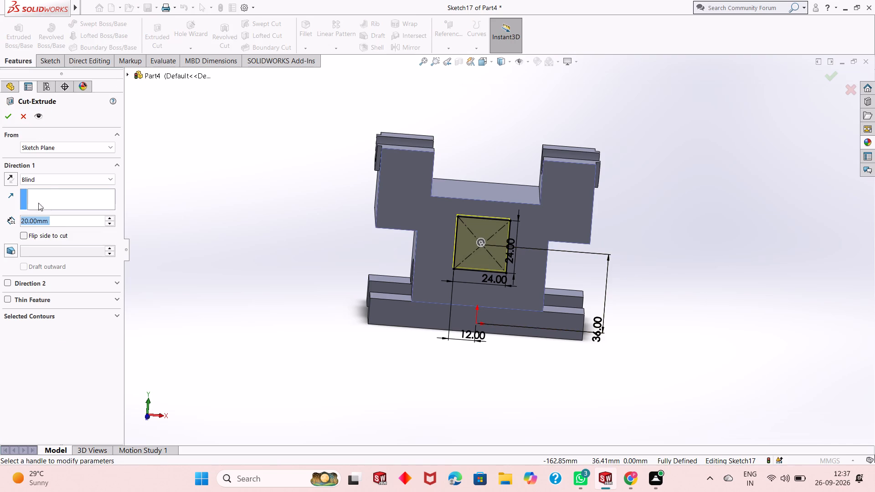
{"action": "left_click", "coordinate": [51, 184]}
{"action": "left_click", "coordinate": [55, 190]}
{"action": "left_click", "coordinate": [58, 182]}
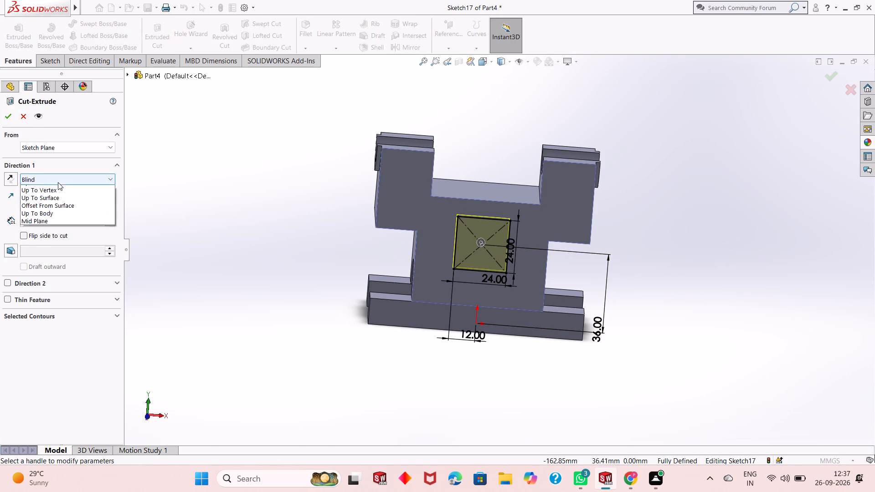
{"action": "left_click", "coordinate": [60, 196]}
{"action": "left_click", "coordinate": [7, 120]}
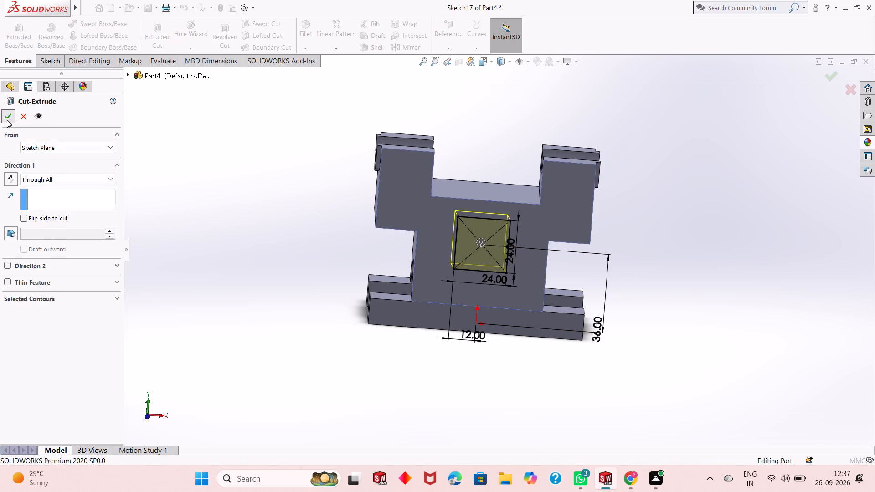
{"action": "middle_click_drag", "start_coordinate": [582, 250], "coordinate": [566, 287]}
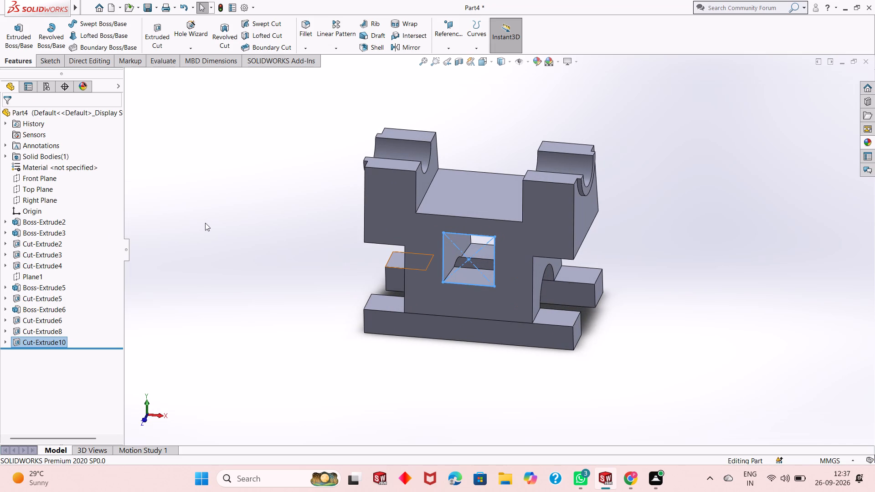
Undo the last square cut and set the square's centre height above the origin to 38 mm.
{"action": "key", "text": "ctrl+z"}
{"action": "double_click", "coordinate": [595, 338]}
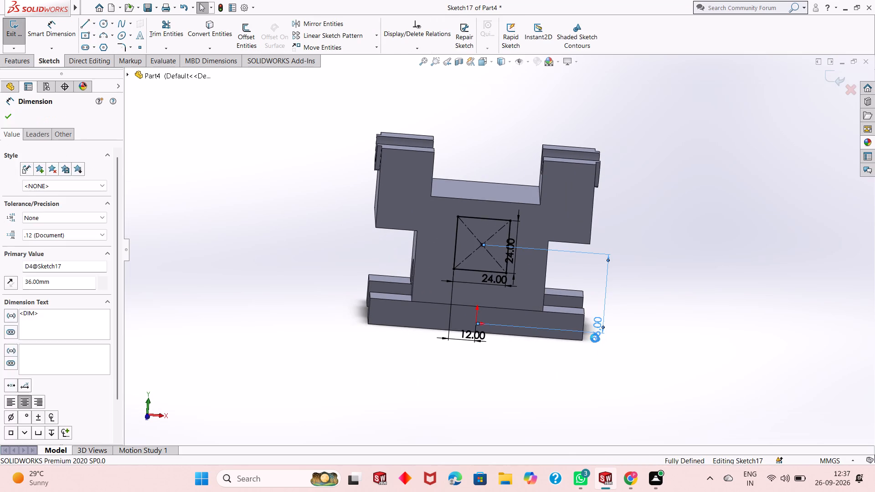
{"action": "type", "text": "38"}
{"action": "key", "text": "Return"}
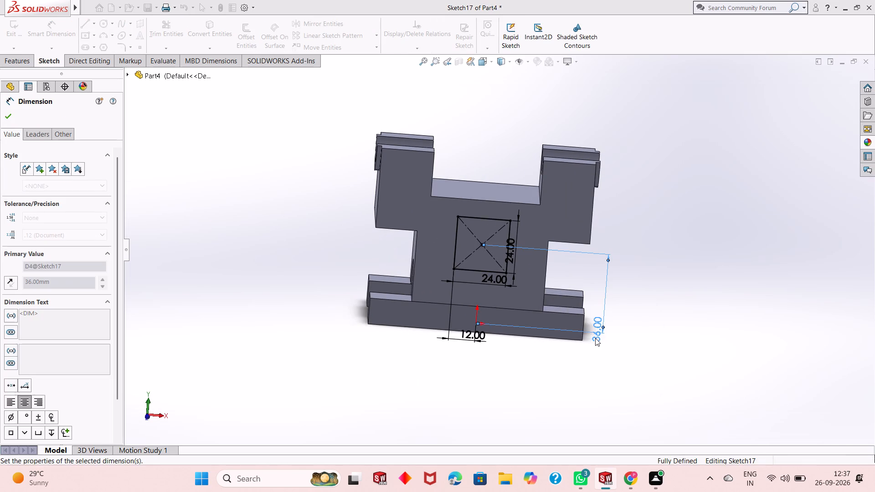
{"action": "left_click", "coordinate": [4, 118]}
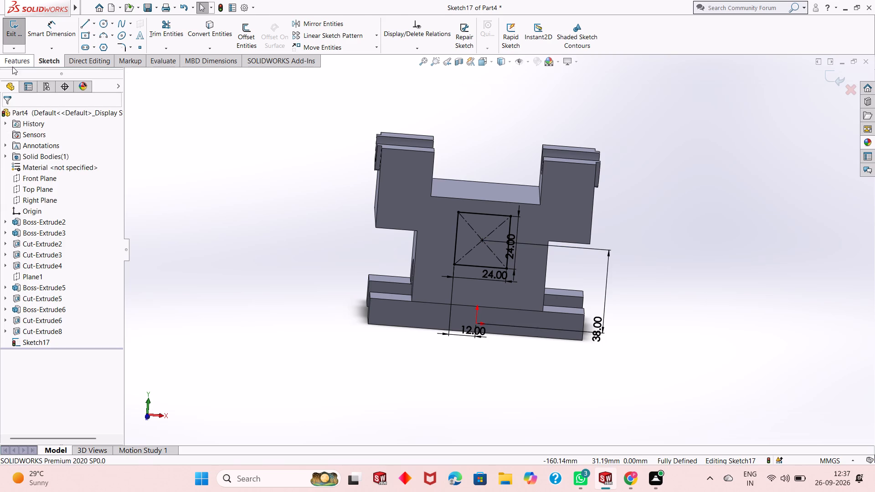
Extrude-cut the 24 mm square through the upright using the Through All end condition.
{"action": "left_click", "coordinate": [12, 67]}
{"action": "left_click", "coordinate": [151, 39]}
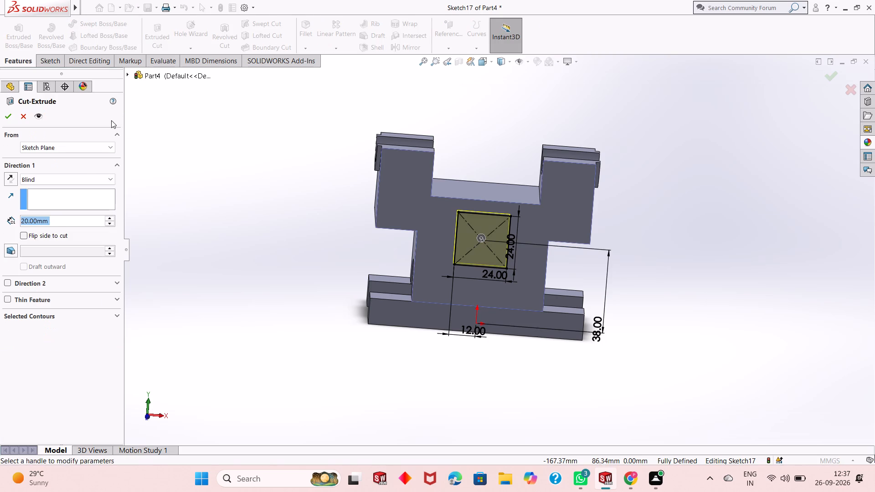
{"action": "left_click", "coordinate": [78, 178]}
{"action": "left_click", "coordinate": [76, 194]}
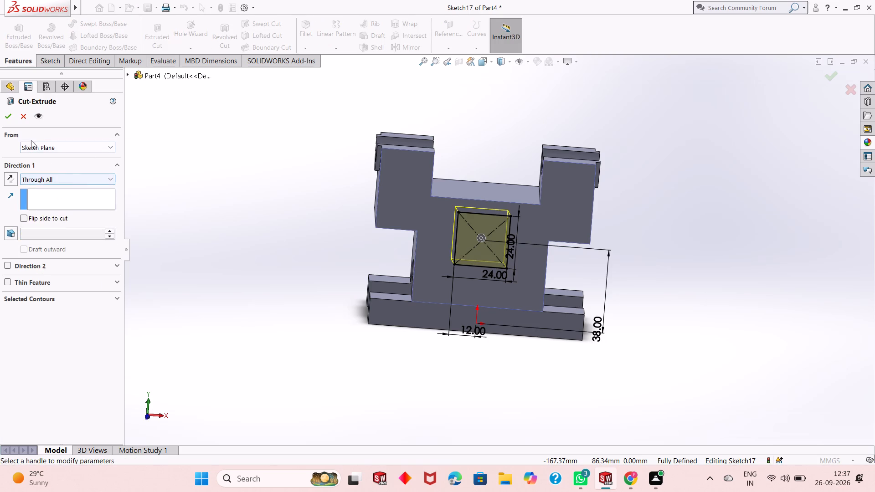
{"action": "left_click", "coordinate": [10, 120]}
Examine the square window, the base rails and the whole part from several angles.
{"action": "middle_click_drag", "start_coordinate": [654, 261], "coordinate": [637, 280]}
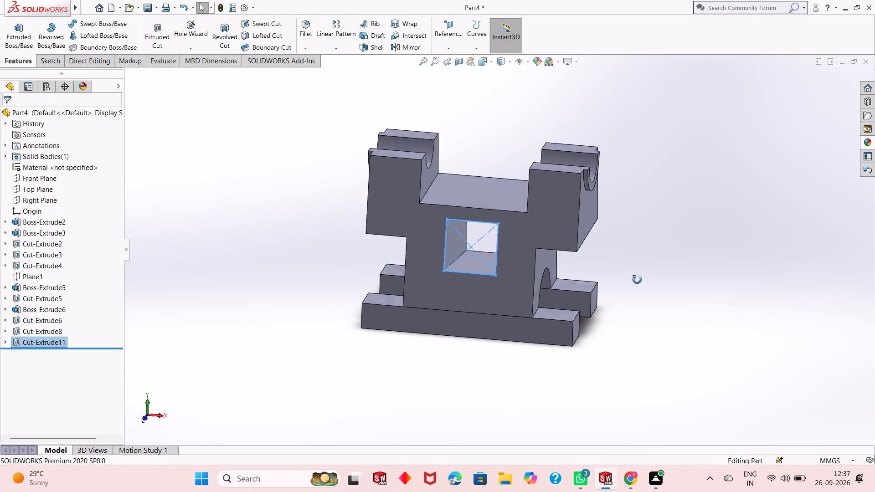
{"action": "middle_click_drag", "start_coordinate": [637, 280], "coordinate": [628, 284]}
{"action": "scroll", "coordinate": [475, 260], "scroll_direction": "down", "scroll_amount": 3}
{"action": "key", "text": "Escape"}
{"action": "scroll", "coordinate": [241, 276], "scroll_direction": "up", "scroll_amount": 1}
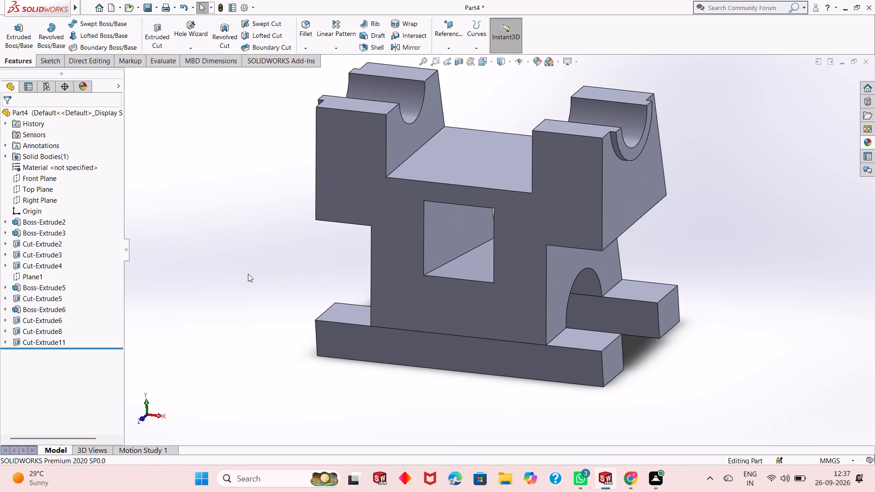
{"action": "scroll", "coordinate": [358, 274], "scroll_direction": "up", "scroll_amount": 1}
{"action": "middle_click_drag", "start_coordinate": [360, 274], "coordinate": [340, 258]}
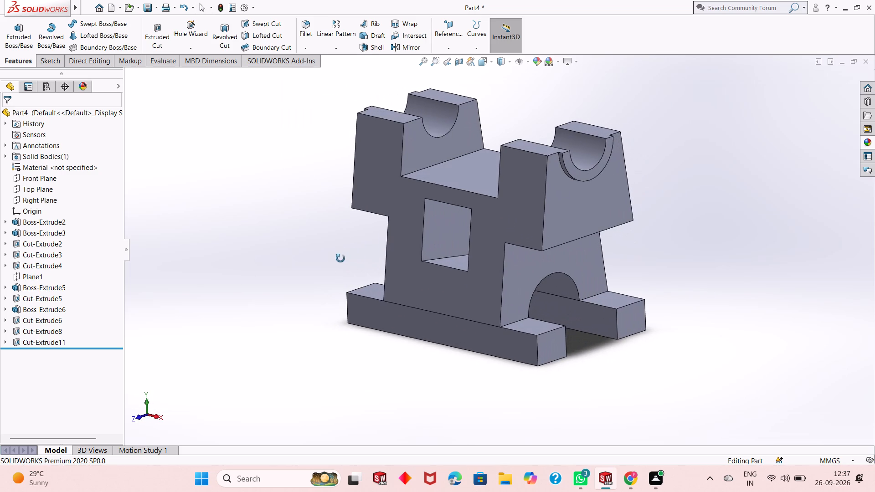
{"action": "middle_click_drag", "start_coordinate": [340, 258], "coordinate": [336, 266]}
{"action": "scroll", "coordinate": [380, 253], "scroll_direction": "up", "scroll_amount": 2}
{"action": "scroll", "coordinate": [540, 155], "scroll_direction": "down", "scroll_amount": 1}
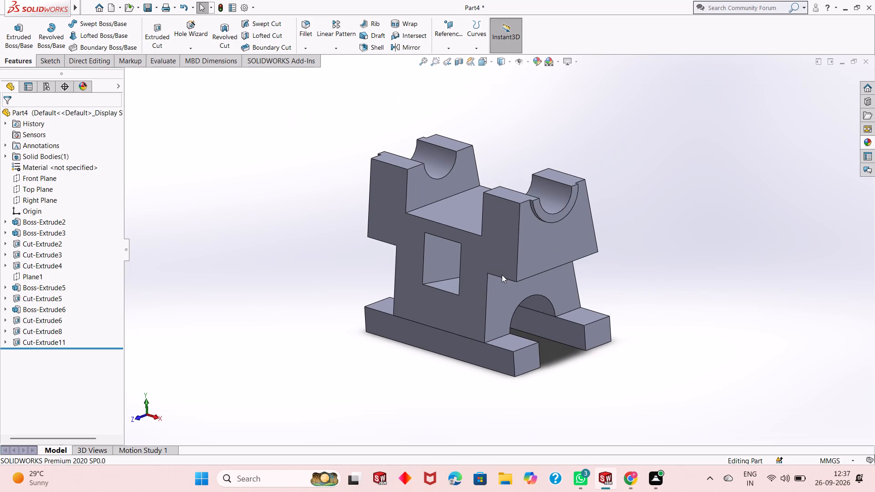
{"action": "middle_click_drag", "start_coordinate": [522, 298], "coordinate": [525, 280]}
{"action": "scroll", "coordinate": [527, 276], "scroll_direction": "up", "scroll_amount": 1}
{"action": "middle_click_drag", "start_coordinate": [522, 270], "coordinate": [522, 293]}
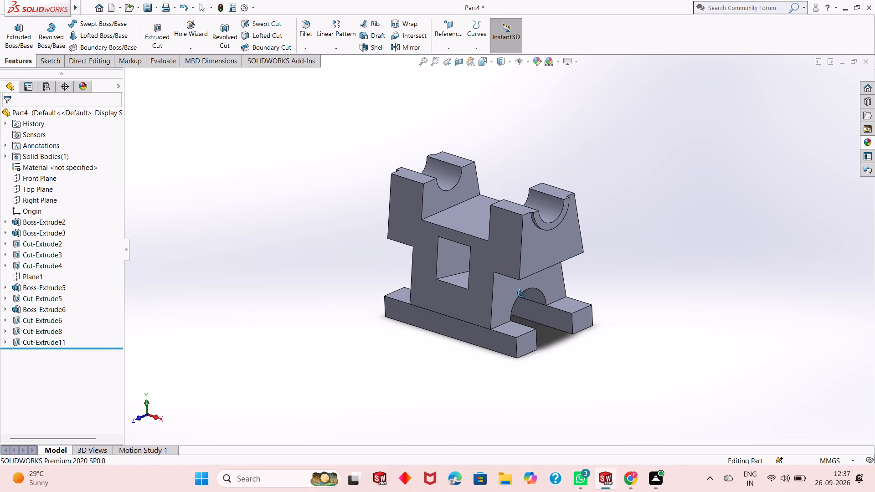
{"action": "middle_click_drag", "start_coordinate": [522, 293], "coordinate": [522, 311]}
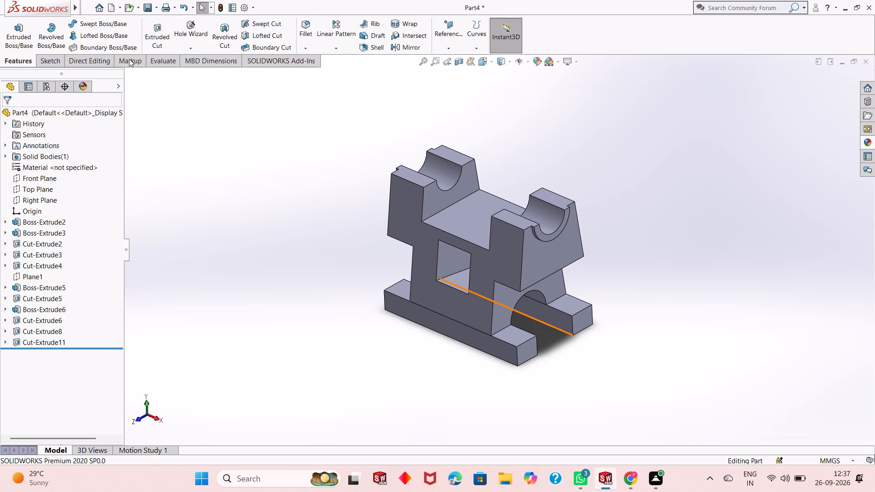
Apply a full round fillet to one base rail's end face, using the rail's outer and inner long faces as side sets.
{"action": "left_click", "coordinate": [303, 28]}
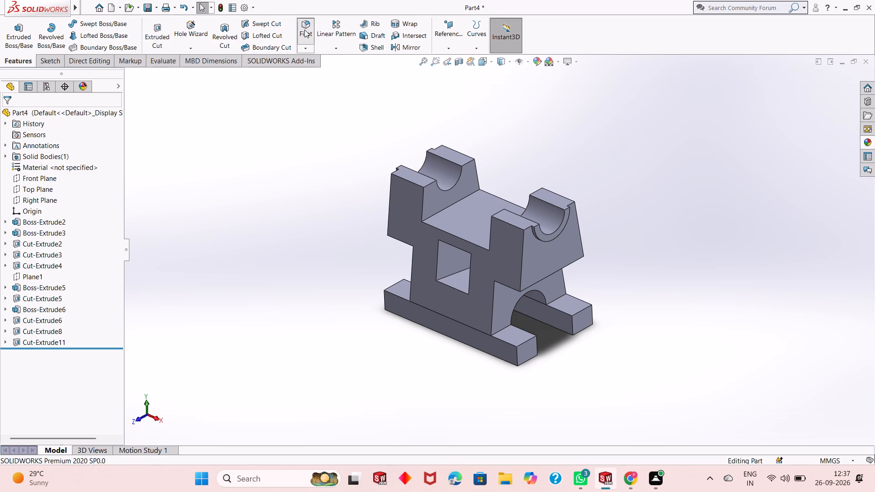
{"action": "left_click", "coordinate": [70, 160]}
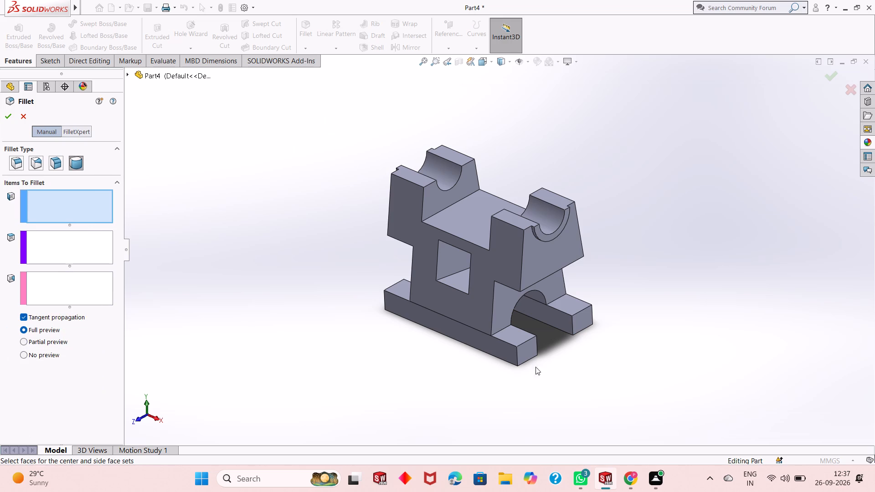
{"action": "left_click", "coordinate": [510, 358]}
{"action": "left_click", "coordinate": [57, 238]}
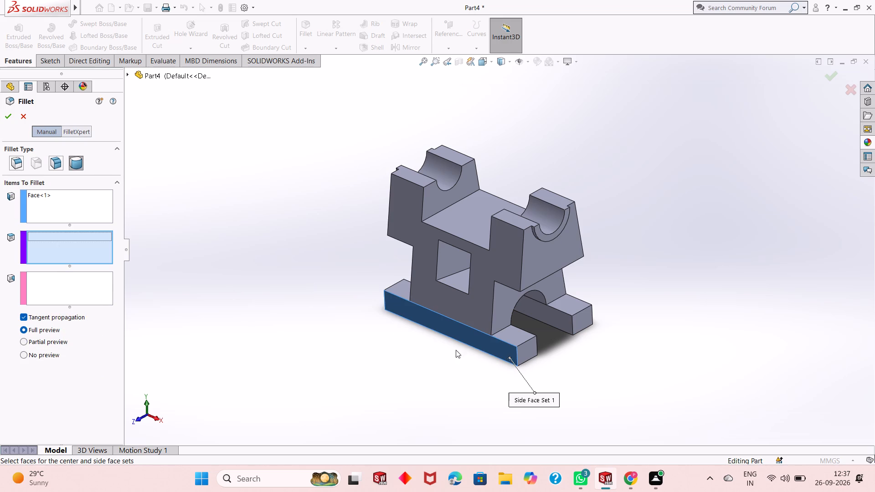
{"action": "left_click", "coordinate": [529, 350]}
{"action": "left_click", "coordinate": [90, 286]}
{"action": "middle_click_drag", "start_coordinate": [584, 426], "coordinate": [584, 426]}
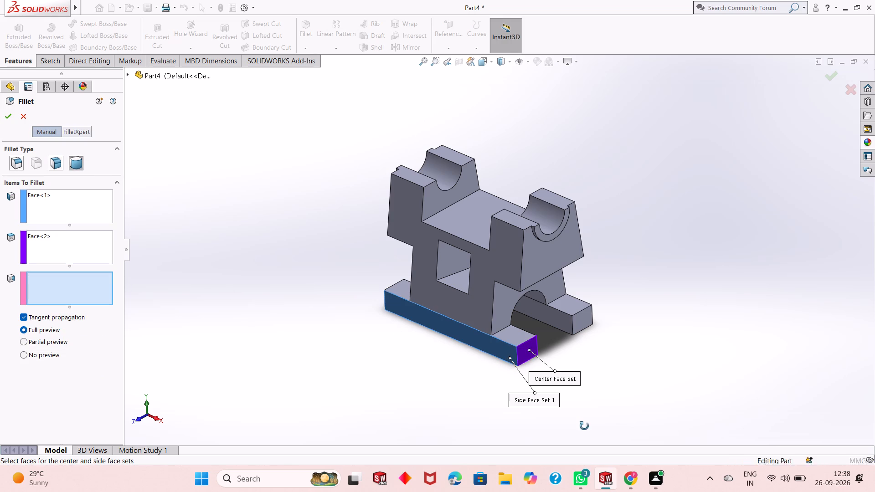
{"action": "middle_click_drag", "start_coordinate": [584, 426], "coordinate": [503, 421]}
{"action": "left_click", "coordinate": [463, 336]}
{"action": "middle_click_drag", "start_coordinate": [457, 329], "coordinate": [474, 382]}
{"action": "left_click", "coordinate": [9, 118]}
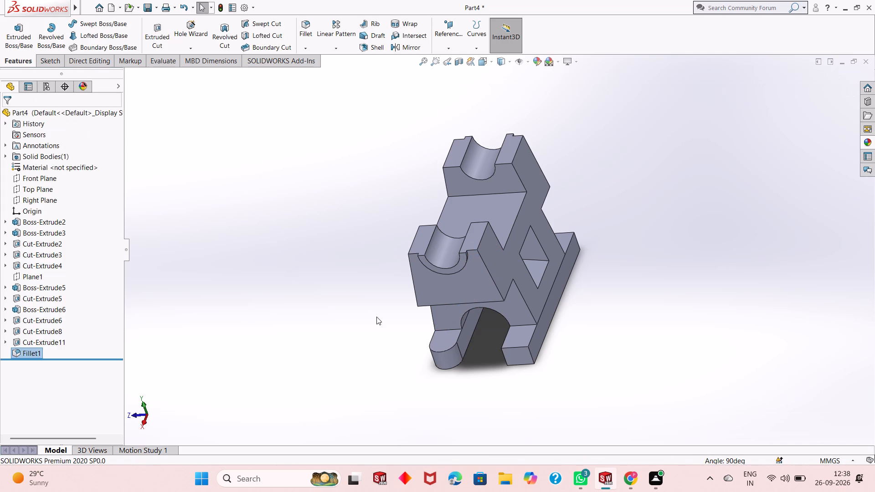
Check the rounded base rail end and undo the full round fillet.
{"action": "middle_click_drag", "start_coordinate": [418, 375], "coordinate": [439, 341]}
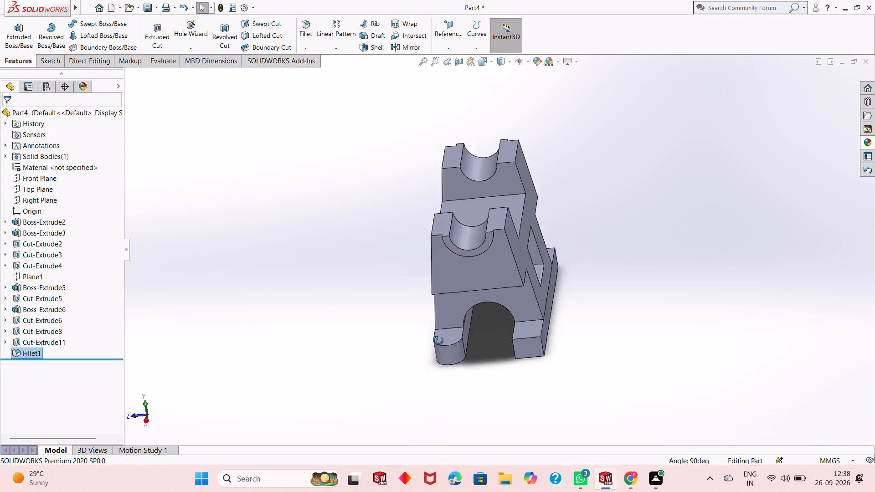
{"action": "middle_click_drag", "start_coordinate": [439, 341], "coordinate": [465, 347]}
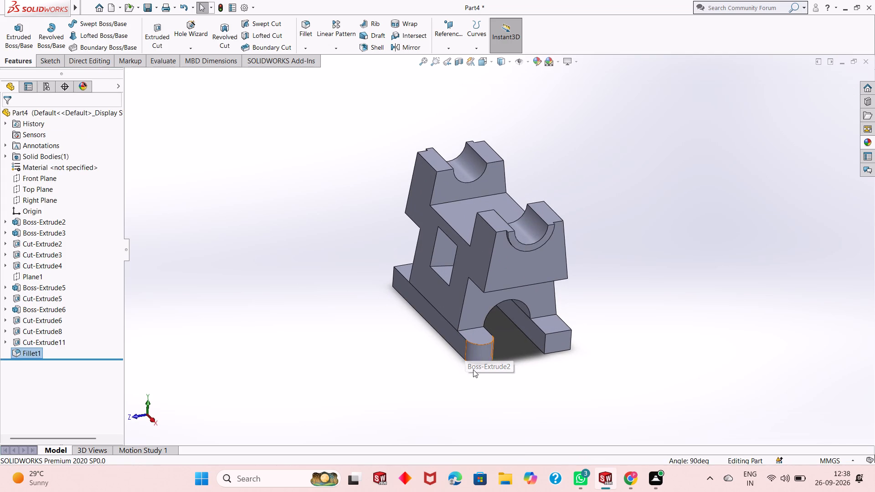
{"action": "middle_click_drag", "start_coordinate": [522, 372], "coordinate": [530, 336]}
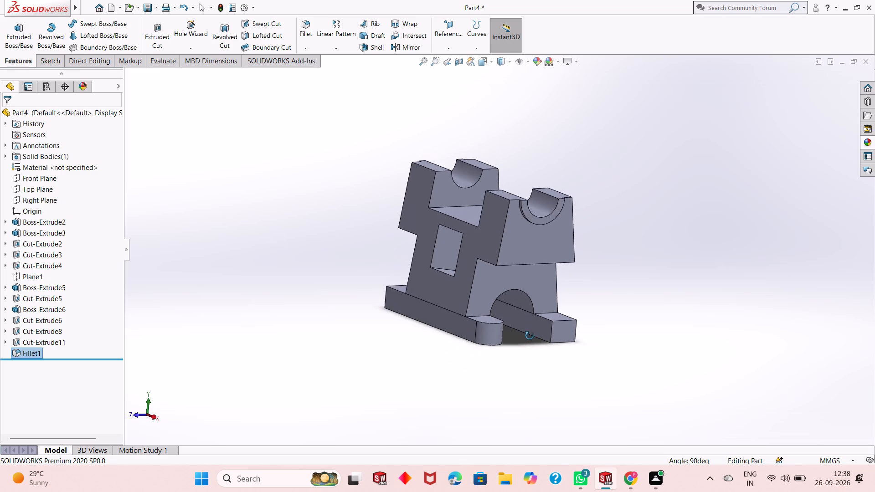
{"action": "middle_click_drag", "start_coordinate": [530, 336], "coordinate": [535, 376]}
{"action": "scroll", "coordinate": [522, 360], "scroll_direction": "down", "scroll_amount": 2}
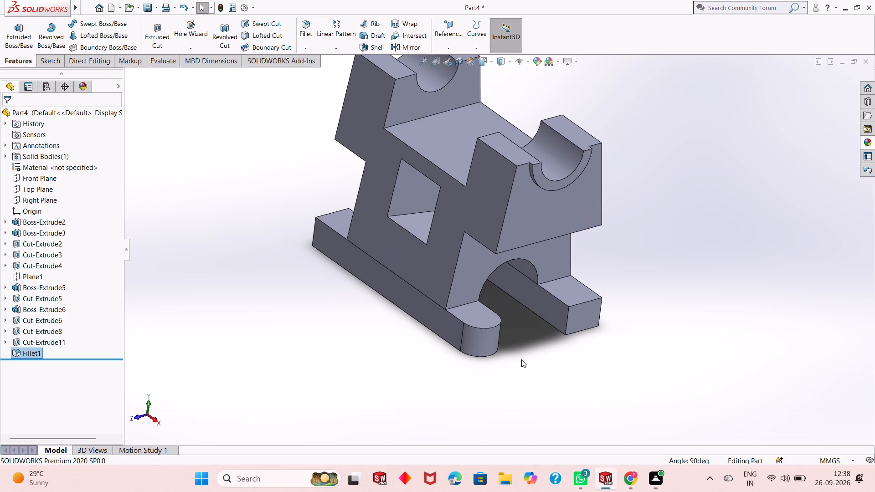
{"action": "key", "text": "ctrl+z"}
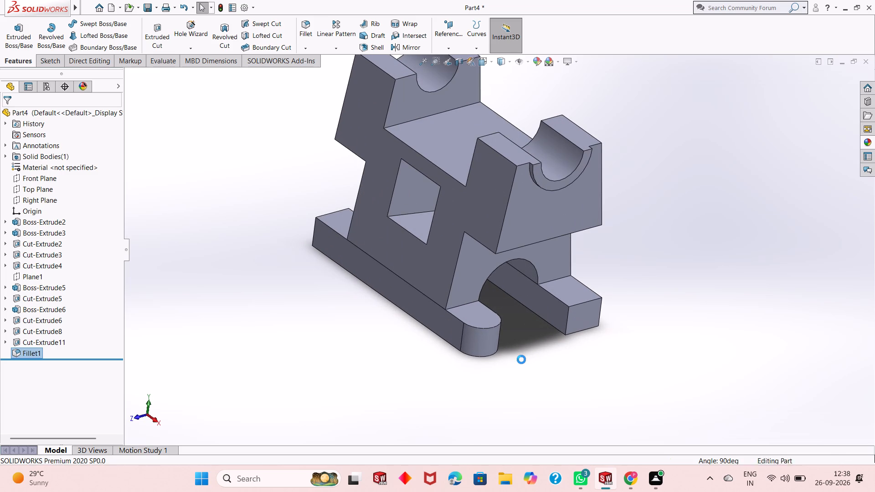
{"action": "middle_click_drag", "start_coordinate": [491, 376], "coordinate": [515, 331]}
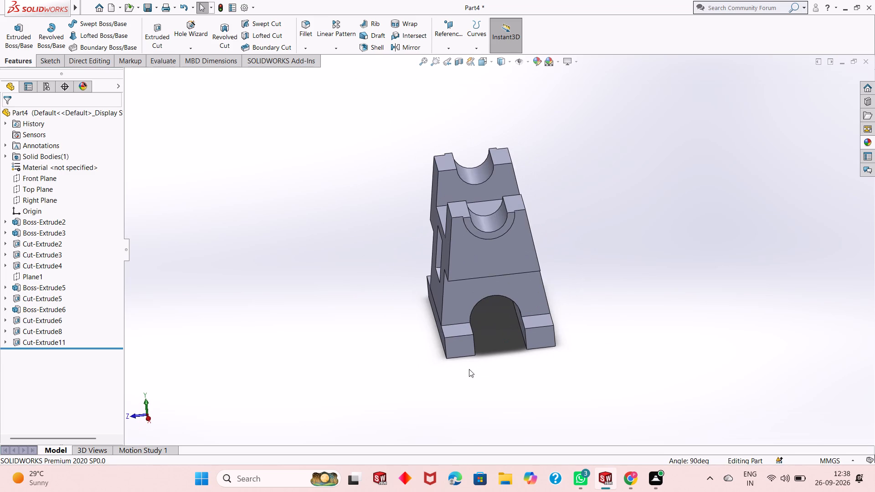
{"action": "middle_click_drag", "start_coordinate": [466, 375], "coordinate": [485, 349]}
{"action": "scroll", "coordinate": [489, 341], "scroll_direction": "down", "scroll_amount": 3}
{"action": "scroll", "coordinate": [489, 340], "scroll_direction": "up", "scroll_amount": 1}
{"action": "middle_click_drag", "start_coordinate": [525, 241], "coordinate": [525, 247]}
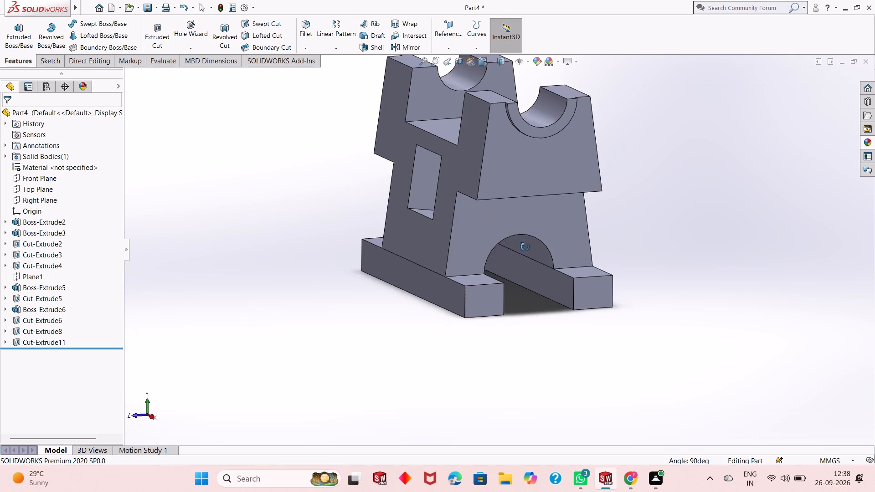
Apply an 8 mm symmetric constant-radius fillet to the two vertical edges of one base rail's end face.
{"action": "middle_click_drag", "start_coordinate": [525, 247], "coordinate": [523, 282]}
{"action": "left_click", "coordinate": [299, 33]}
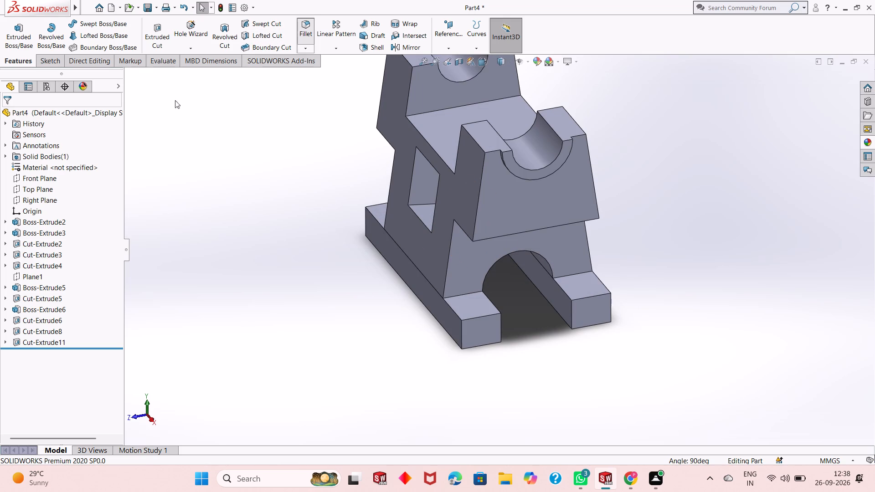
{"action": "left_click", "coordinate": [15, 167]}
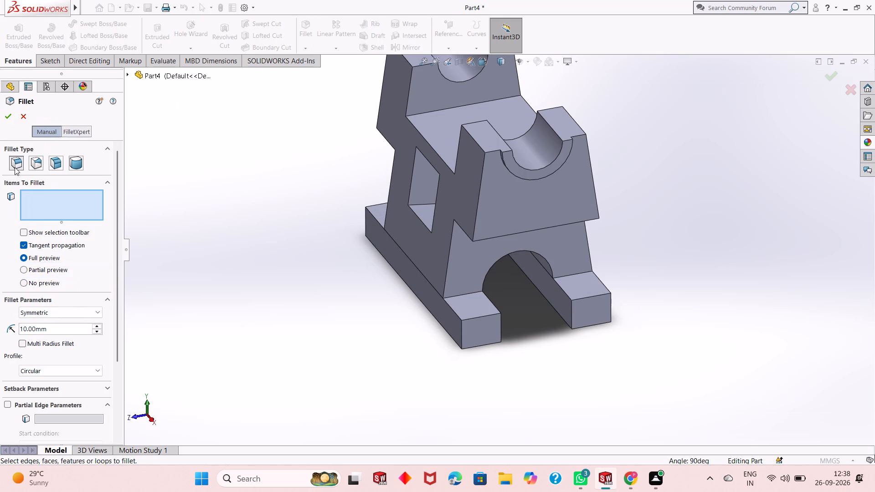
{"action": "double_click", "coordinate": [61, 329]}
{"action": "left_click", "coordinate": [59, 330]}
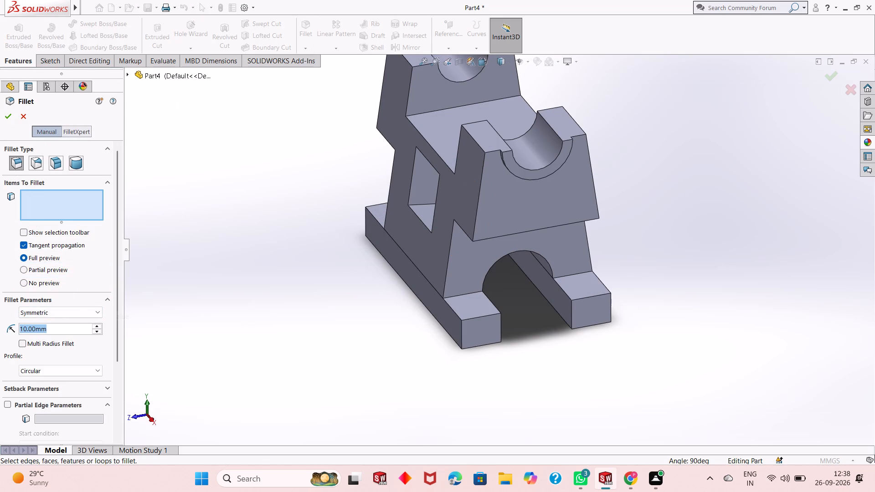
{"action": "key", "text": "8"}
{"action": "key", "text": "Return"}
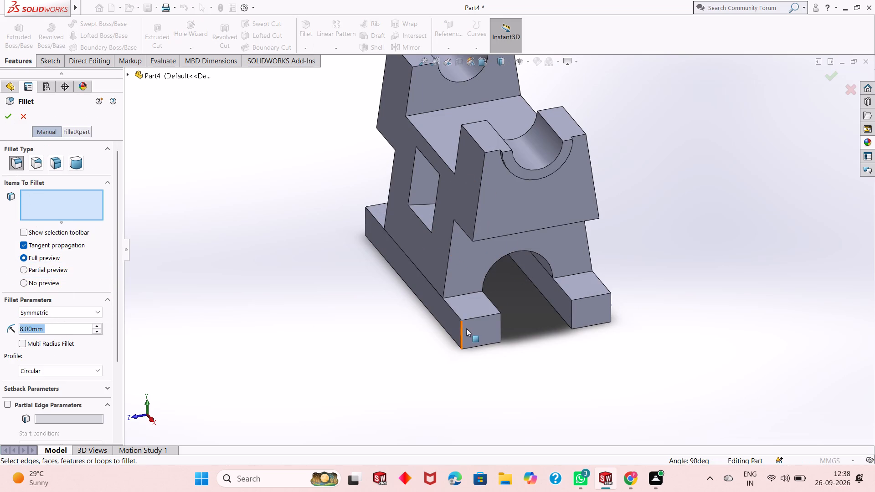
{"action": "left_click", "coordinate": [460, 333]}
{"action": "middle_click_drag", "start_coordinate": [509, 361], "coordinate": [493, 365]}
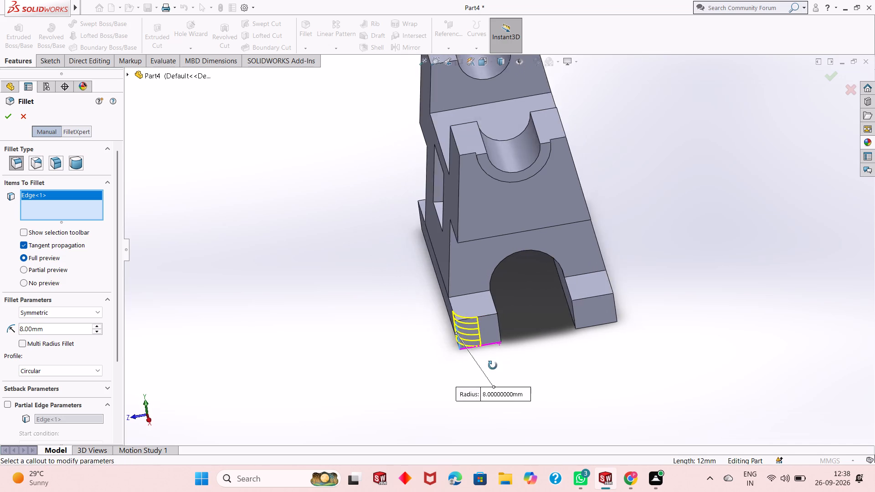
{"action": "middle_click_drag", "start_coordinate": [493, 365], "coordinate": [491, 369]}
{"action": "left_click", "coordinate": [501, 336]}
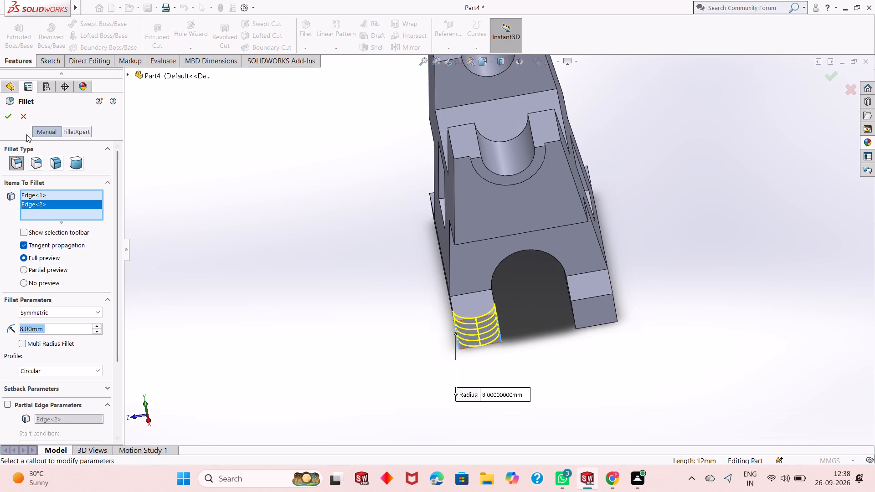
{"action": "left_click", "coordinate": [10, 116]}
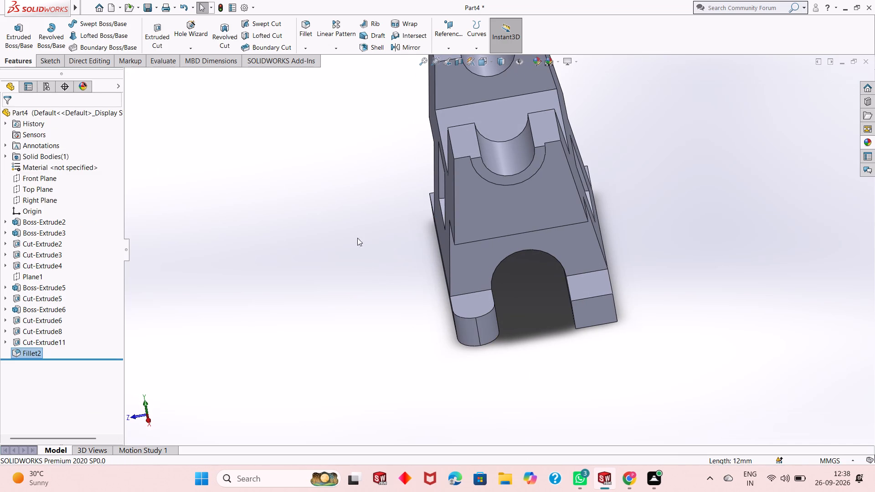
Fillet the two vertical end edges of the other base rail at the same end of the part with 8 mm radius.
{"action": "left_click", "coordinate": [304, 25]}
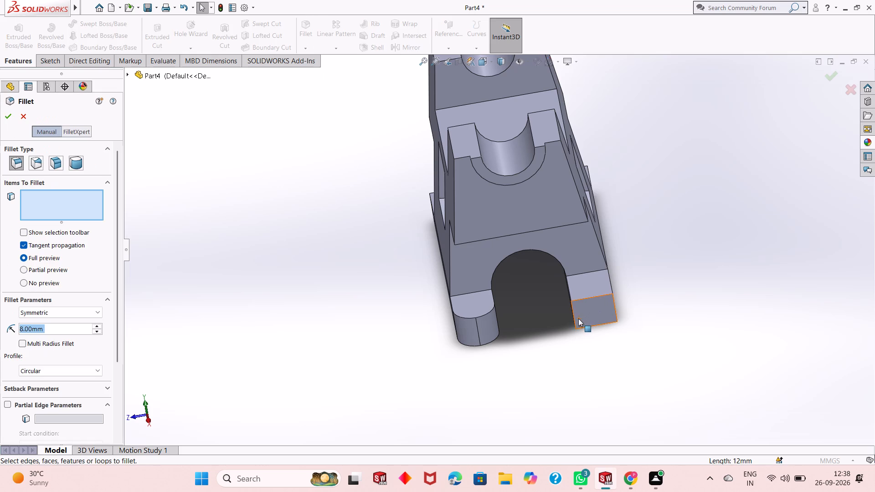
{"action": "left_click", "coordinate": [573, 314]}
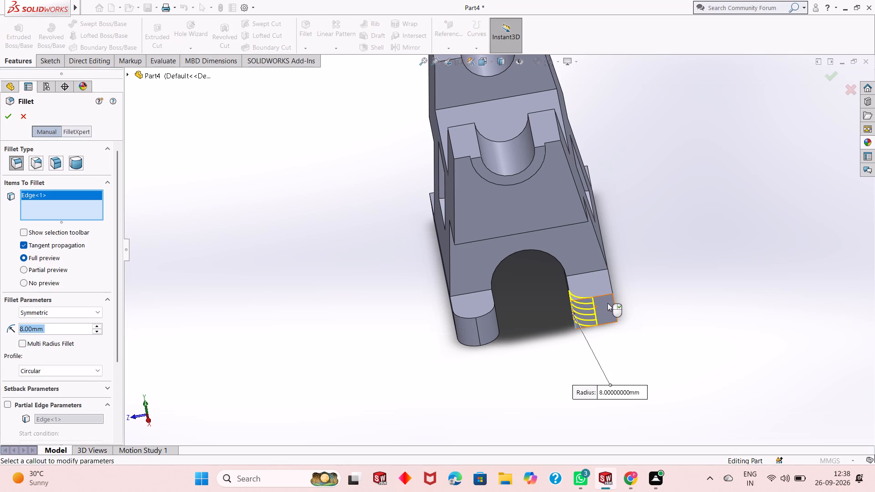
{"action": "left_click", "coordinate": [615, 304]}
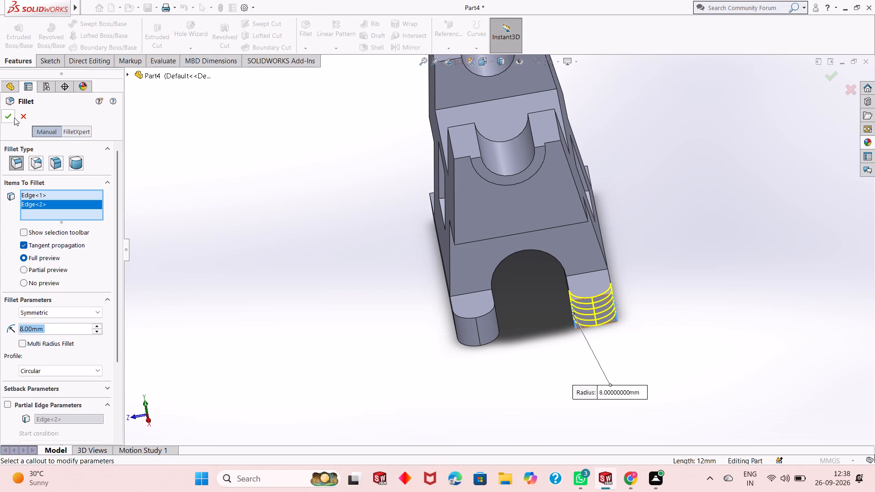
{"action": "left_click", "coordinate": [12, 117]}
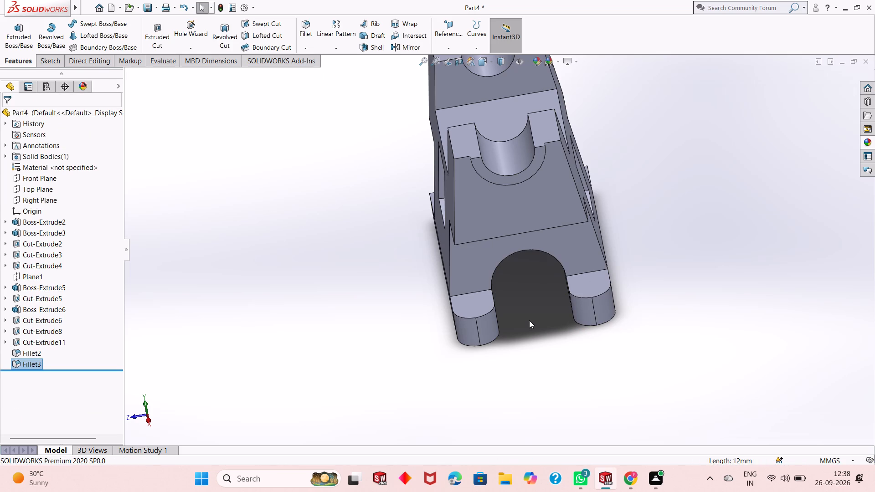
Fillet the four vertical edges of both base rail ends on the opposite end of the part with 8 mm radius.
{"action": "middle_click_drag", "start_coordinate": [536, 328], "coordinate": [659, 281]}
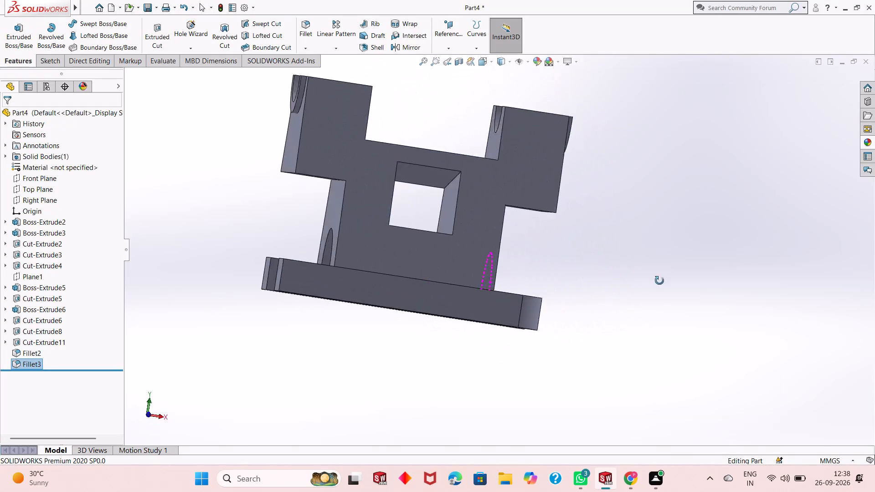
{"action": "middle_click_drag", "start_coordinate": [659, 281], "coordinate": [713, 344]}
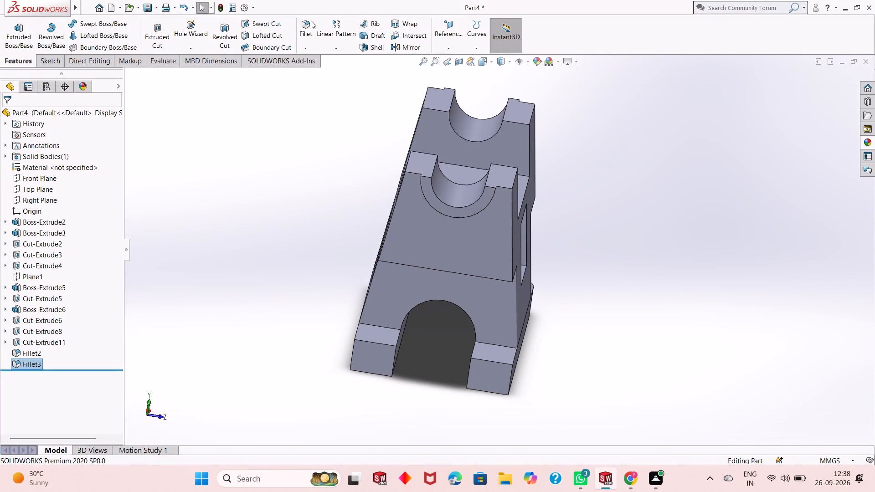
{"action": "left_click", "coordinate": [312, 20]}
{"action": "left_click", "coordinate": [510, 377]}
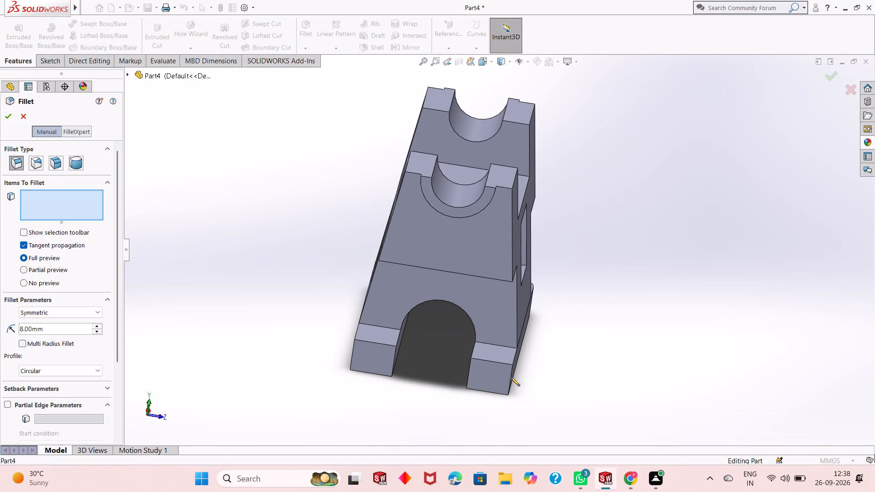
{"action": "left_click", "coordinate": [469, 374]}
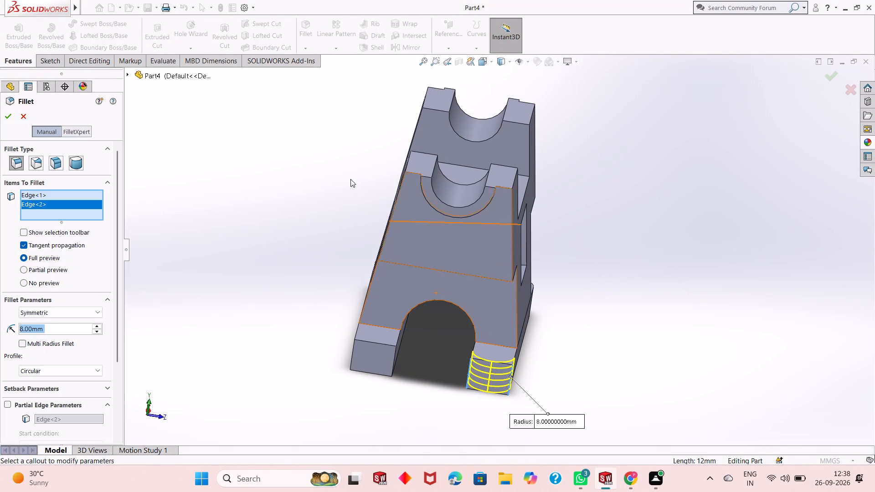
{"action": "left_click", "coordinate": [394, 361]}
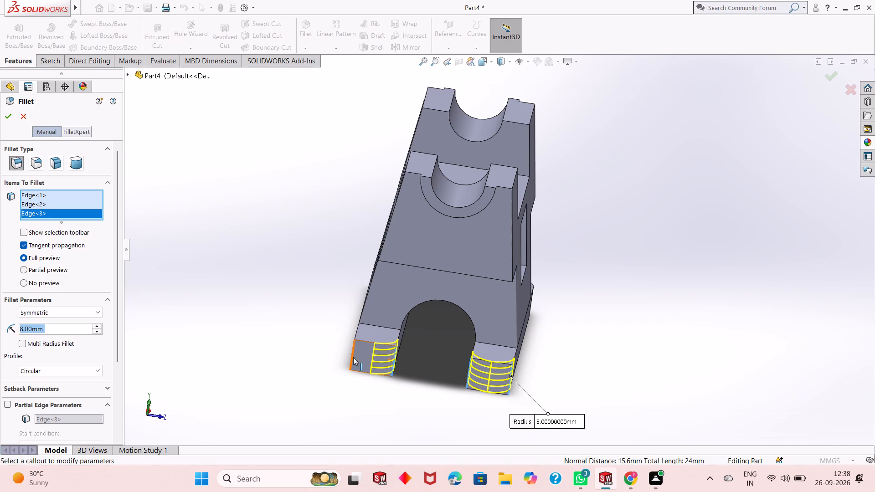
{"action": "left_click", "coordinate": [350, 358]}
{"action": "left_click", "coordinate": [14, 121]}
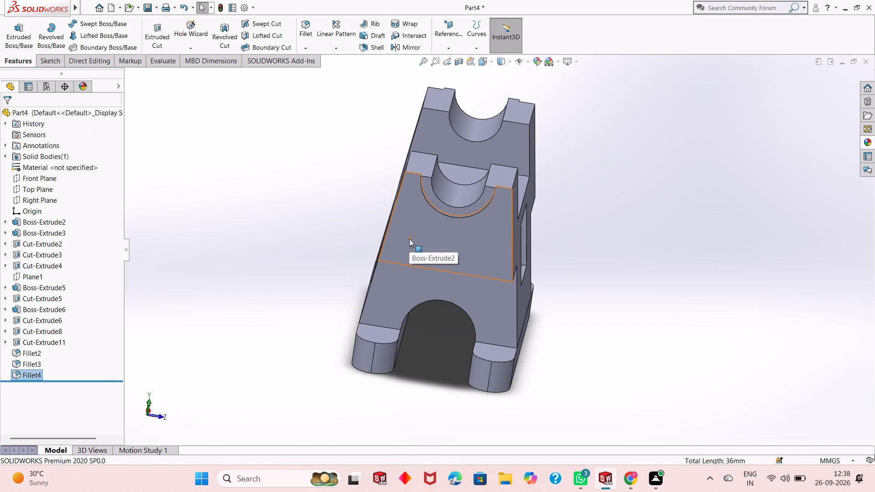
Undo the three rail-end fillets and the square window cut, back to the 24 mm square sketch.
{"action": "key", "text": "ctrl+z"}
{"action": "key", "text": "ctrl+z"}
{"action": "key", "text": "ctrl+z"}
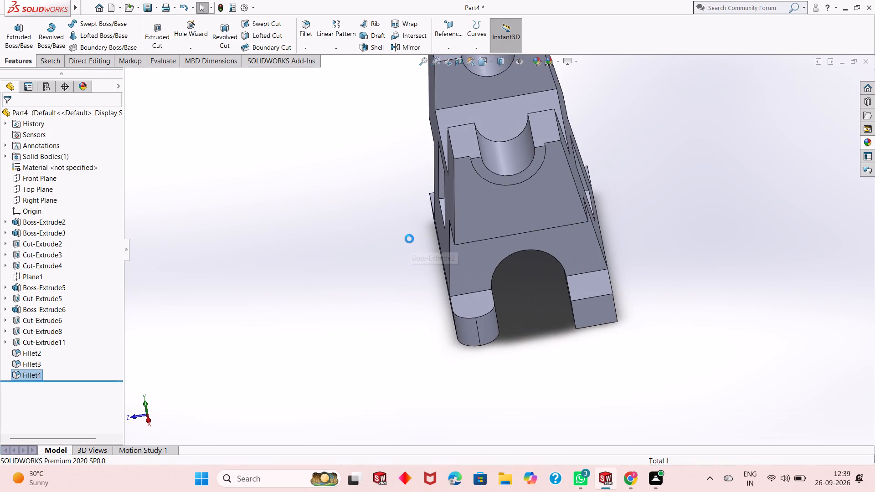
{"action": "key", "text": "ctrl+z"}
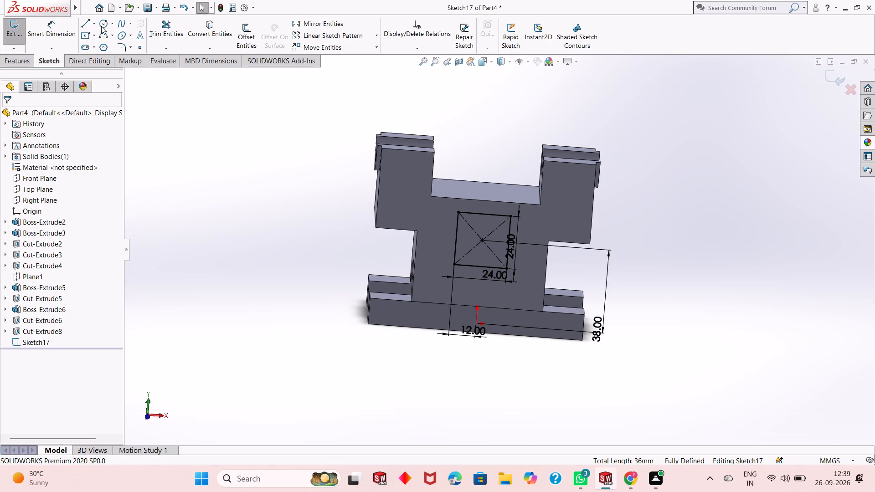
Extrude-cut the 24 mm square sketch through the upright again with the Through All end condition.
{"action": "left_click", "coordinate": [32, 61]}
{"action": "left_click", "coordinate": [151, 39]}
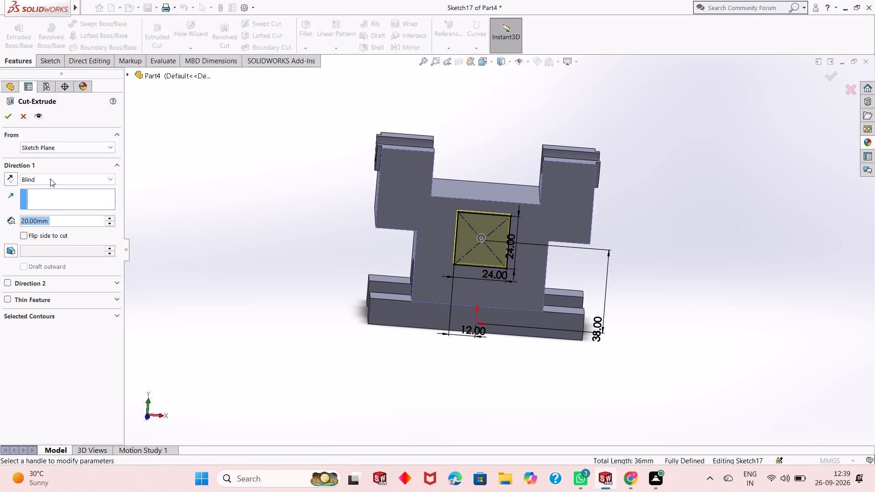
{"action": "left_click", "coordinate": [51, 179]}
{"action": "left_click", "coordinate": [59, 196]}
{"action": "left_click", "coordinate": [9, 118]}
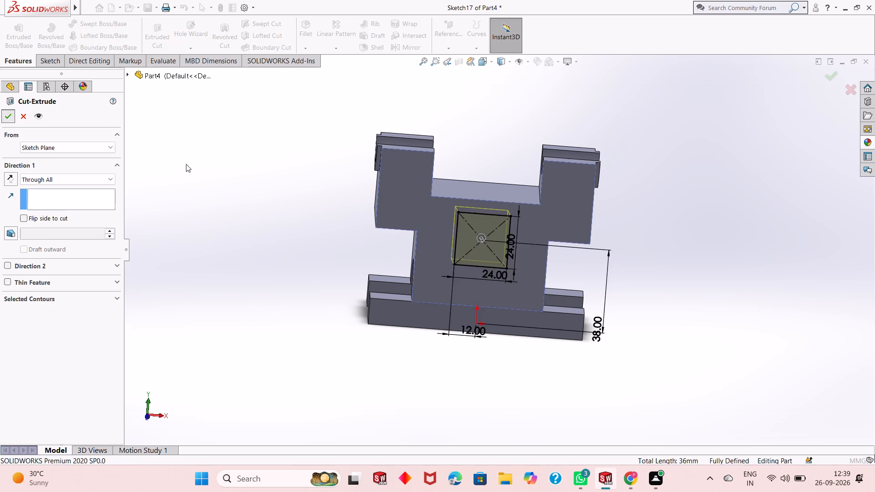
{"action": "left_click", "coordinate": [243, 215]}
Start an 8 mm fillet on the four vertical edges of both base rails' end faces at one end of the part.
{"action": "middle_click_drag", "start_coordinate": [480, 258], "coordinate": [452, 293]}
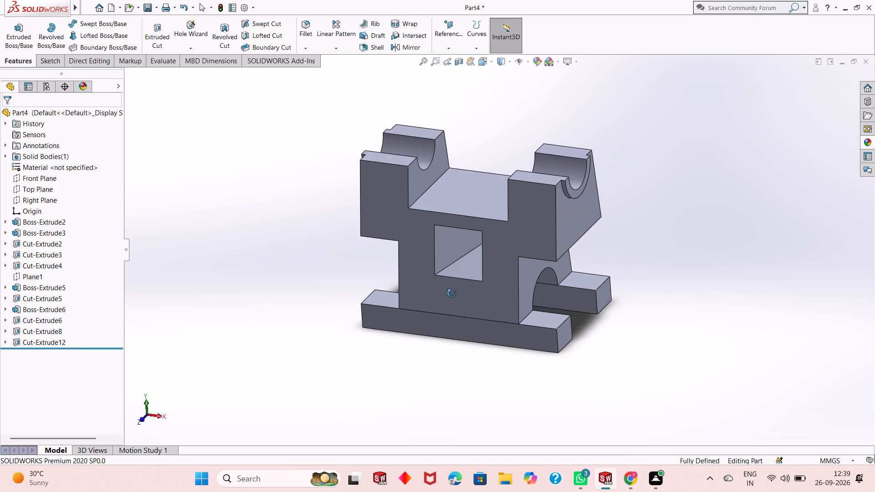
{"action": "middle_click_drag", "start_coordinate": [452, 293], "coordinate": [451, 295]}
{"action": "left_click", "coordinate": [308, 36]}
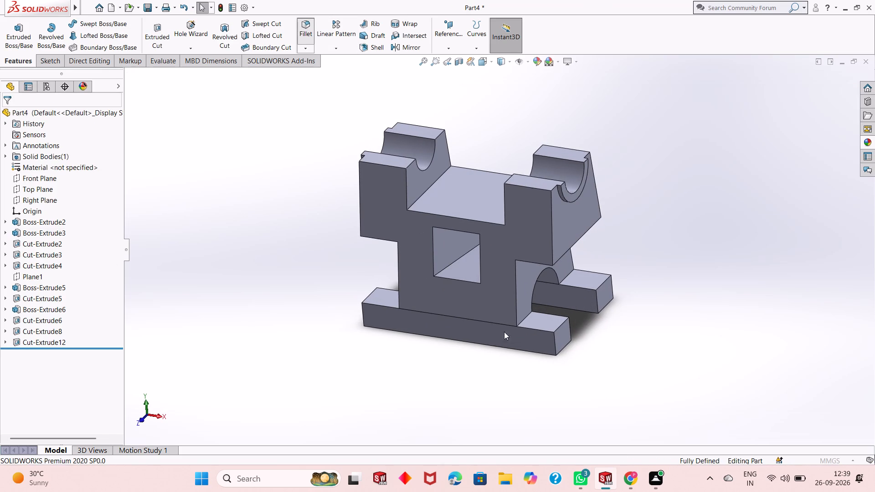
{"action": "scroll", "coordinate": [657, 304], "scroll_direction": "down", "scroll_amount": 2}
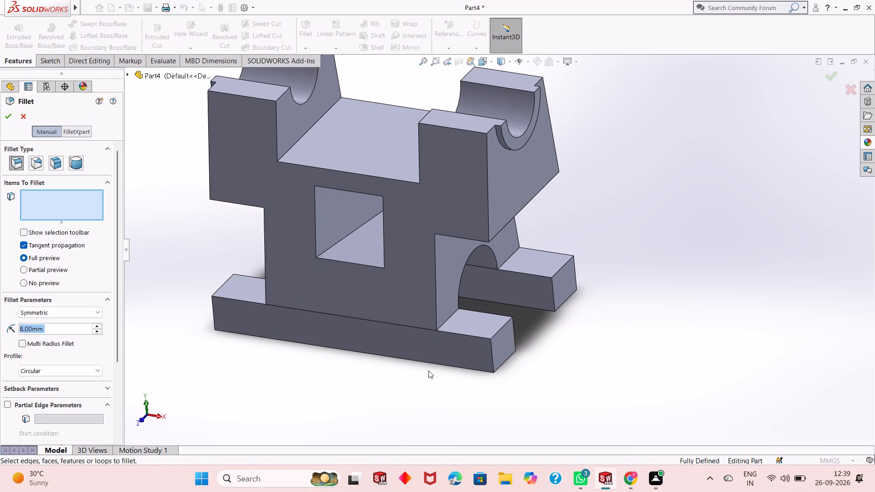
{"action": "left_click", "coordinate": [492, 349]}
{"action": "left_click", "coordinate": [515, 336]}
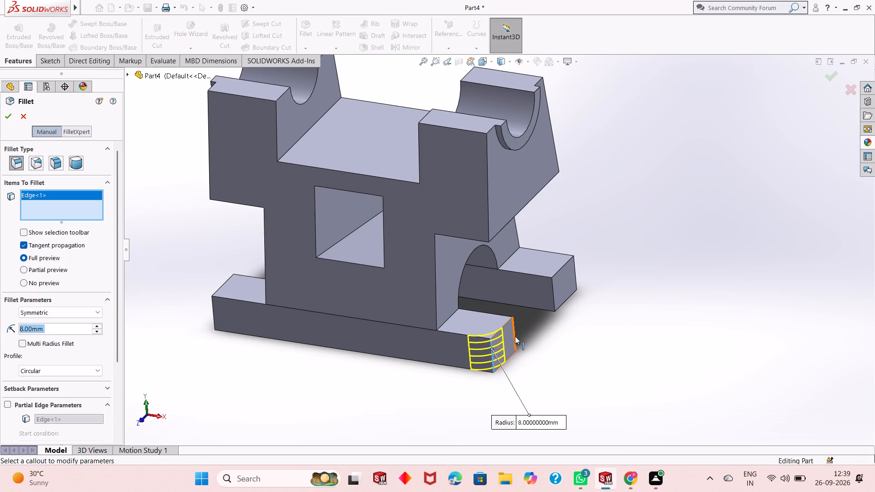
{"action": "left_click", "coordinate": [555, 305]}
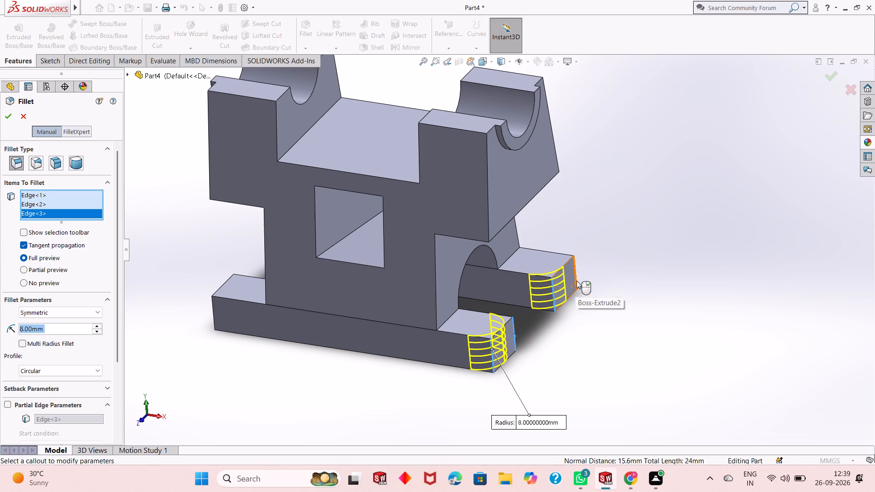
{"action": "left_click", "coordinate": [576, 281]}
Add the four vertical edges at the rails' opposite ends to the same 8 mm fillet and apply it.
{"action": "scroll", "coordinate": [519, 355], "scroll_direction": "up", "scroll_amount": 3}
{"action": "scroll", "coordinate": [378, 307], "scroll_direction": "down", "scroll_amount": 4}
{"action": "scroll", "coordinate": [390, 307], "scroll_direction": "up", "scroll_amount": 3}
{"action": "scroll", "coordinate": [453, 131], "scroll_direction": "down", "scroll_amount": 2}
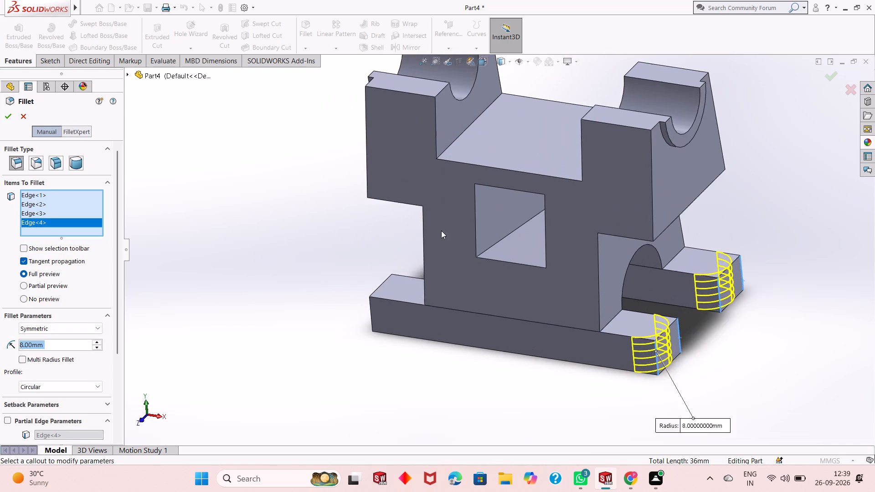
{"action": "scroll", "coordinate": [448, 279], "scroll_direction": "up", "scroll_amount": 2}
{"action": "middle_click_drag", "start_coordinate": [450, 282], "coordinate": [552, 273]}
{"action": "scroll", "coordinate": [508, 241], "scroll_direction": "up", "scroll_amount": 1}
{"action": "scroll", "coordinate": [418, 273], "scroll_direction": "down", "scroll_amount": 3}
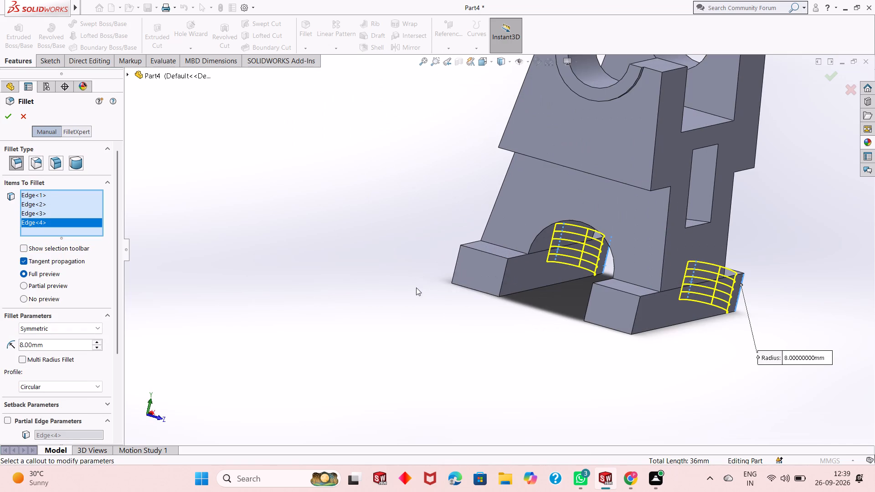
{"action": "left_click", "coordinate": [457, 258]}
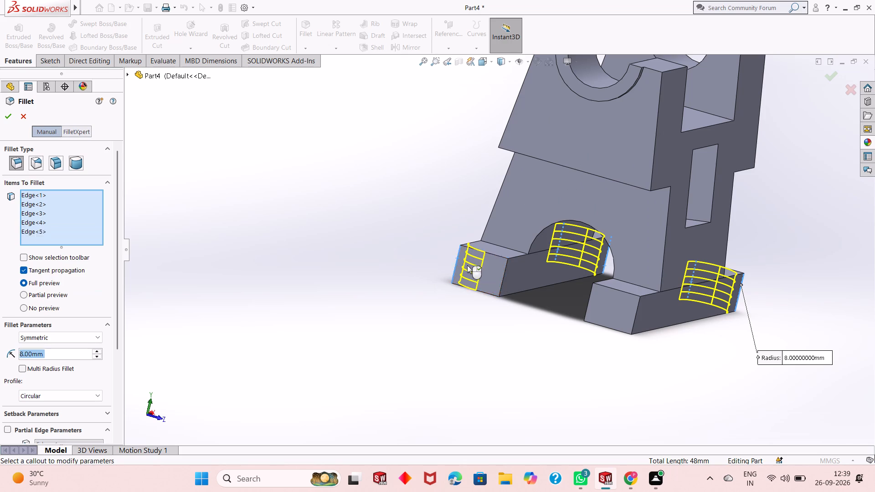
{"action": "left_click", "coordinate": [501, 288]}
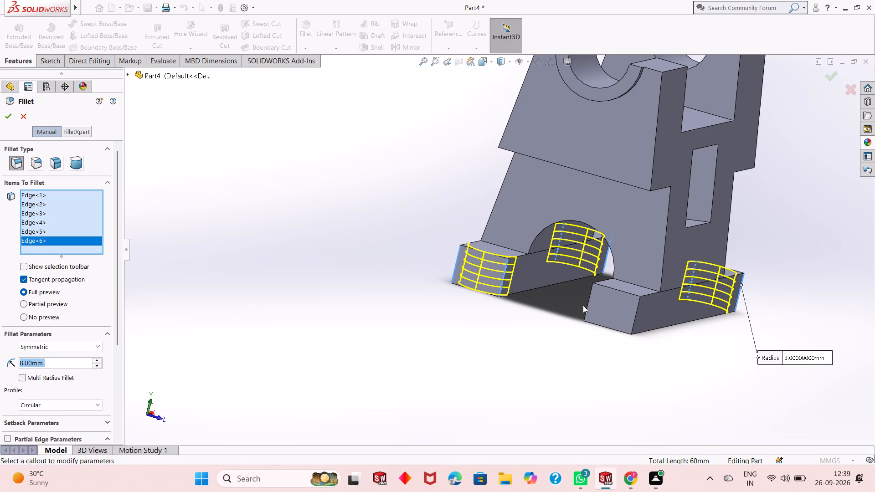
{"action": "left_click", "coordinate": [589, 305]}
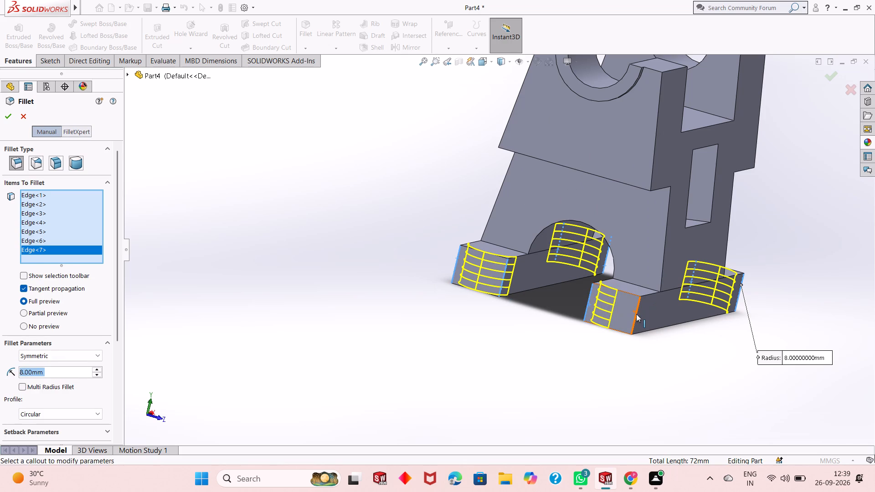
{"action": "left_click", "coordinate": [636, 314]}
{"action": "left_click", "coordinate": [9, 119]}
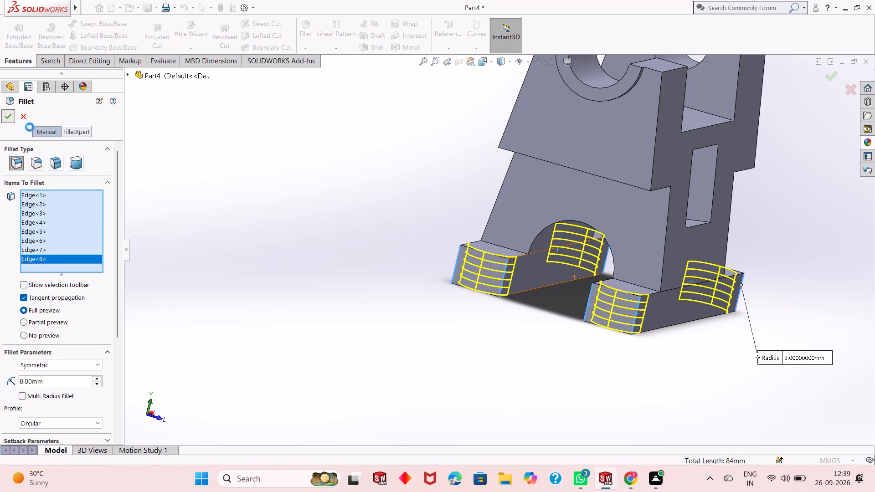
Examine the rounded base rail ends and the whole part from several angles.
{"action": "scroll", "coordinate": [382, 248], "scroll_direction": "up", "scroll_amount": 3}
{"action": "middle_click_drag", "start_coordinate": [537, 196], "coordinate": [509, 216]}
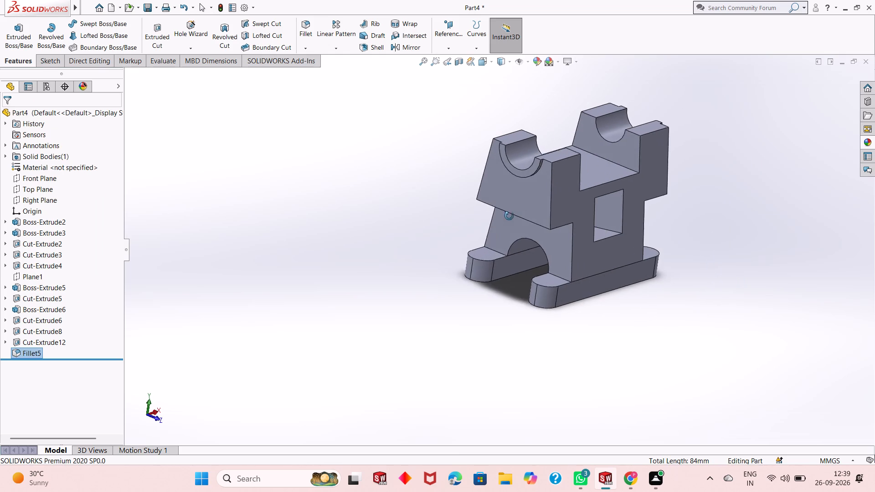
{"action": "middle_click_drag", "start_coordinate": [509, 216], "coordinate": [500, 219]}
{"action": "scroll", "coordinate": [381, 239], "scroll_direction": "up", "scroll_amount": 1}
{"action": "scroll", "coordinate": [646, 201], "scroll_direction": "down", "scroll_amount": 3}
{"action": "scroll", "coordinate": [481, 276], "scroll_direction": "up", "scroll_amount": 1}
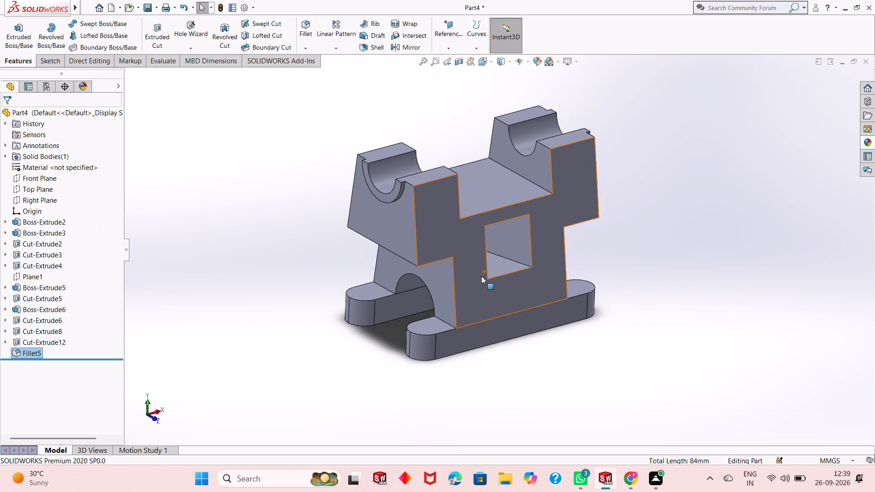
{"action": "scroll", "coordinate": [481, 277], "scroll_direction": "down", "scroll_amount": 2}
{"action": "scroll", "coordinate": [483, 283], "scroll_direction": "up", "scroll_amount": 2}
{"action": "middle_click_drag", "start_coordinate": [463, 299], "coordinate": [576, 284]}
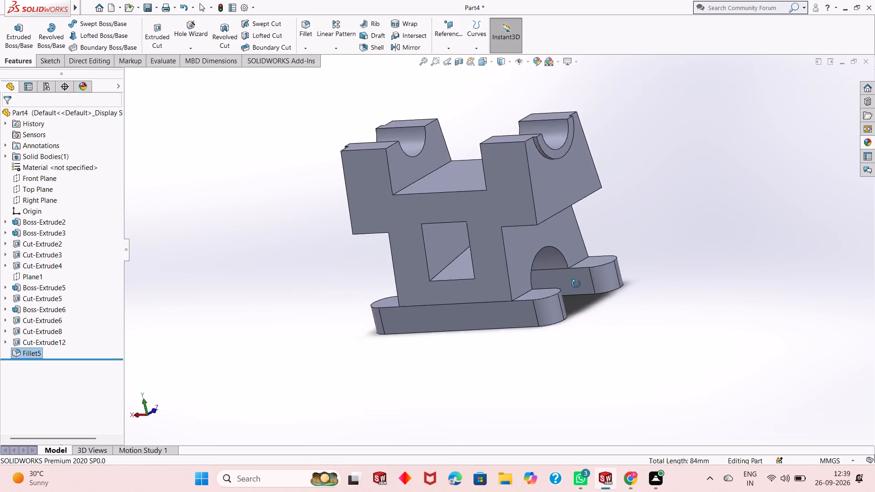
Sketch on the base rail's top face and draw a 5 mm radius circle centred on one rounded end's arc centre.
{"action": "middle_click_drag", "start_coordinate": [576, 284], "coordinate": [573, 320]}
{"action": "left_click", "coordinate": [543, 312]}
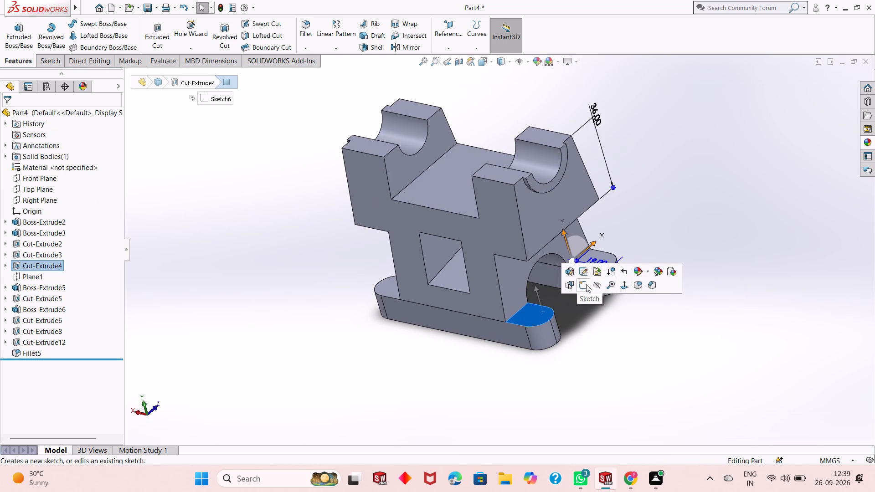
{"action": "left_click", "coordinate": [586, 284]}
{"action": "scroll", "coordinate": [580, 282], "scroll_direction": "down", "scroll_amount": 2}
{"action": "key", "text": "Escape"}
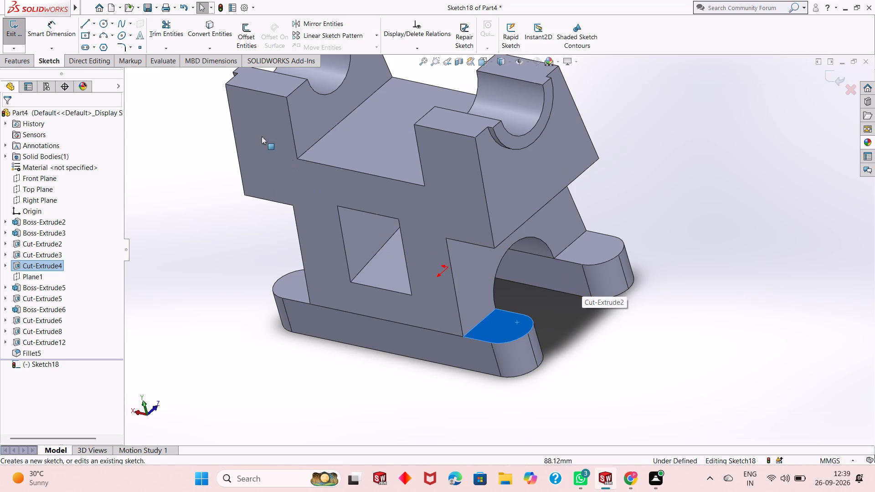
{"action": "left_click", "coordinate": [102, 24]}
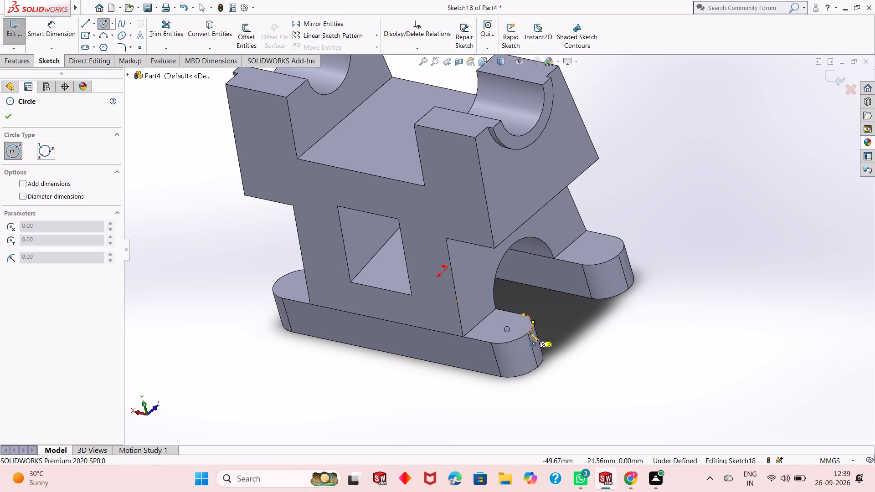
{"action": "left_click", "coordinate": [506, 328]}
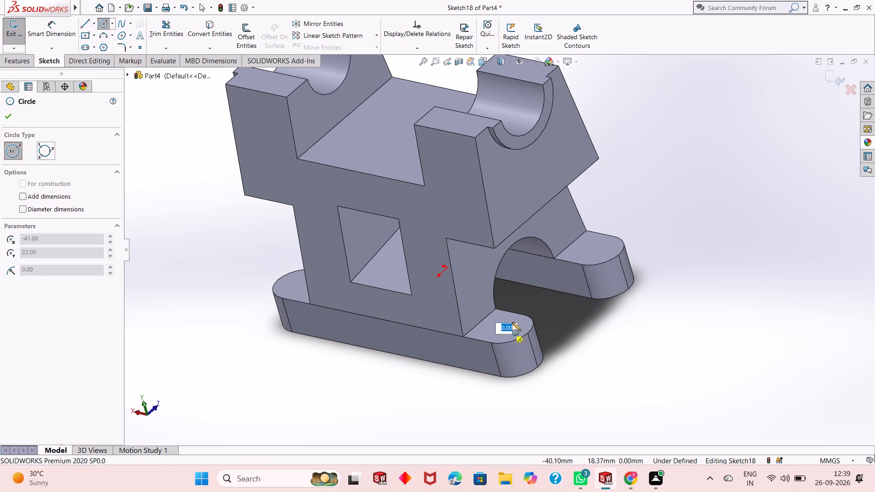
{"action": "key", "text": "5"}
{"action": "key", "text": "Return"}
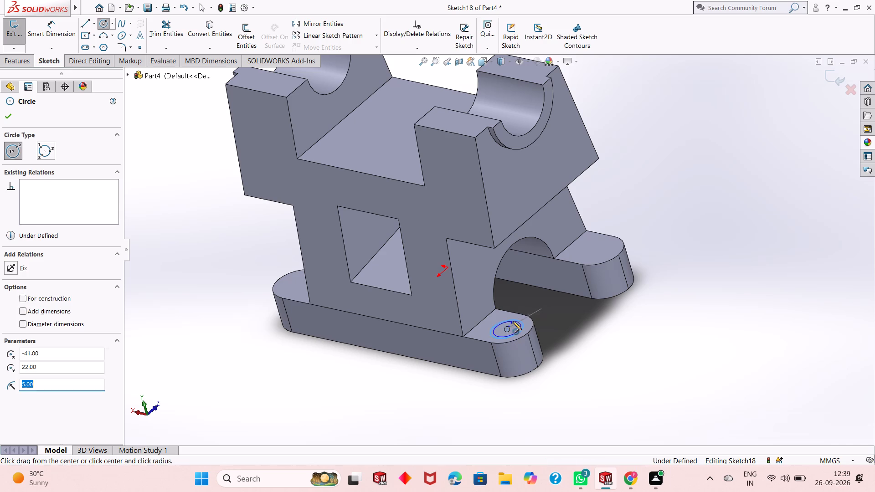
Draw a second 5 mm radius circle centred on the other rail's rounded end at the same end of the part.
{"action": "left_click", "coordinate": [597, 249]}
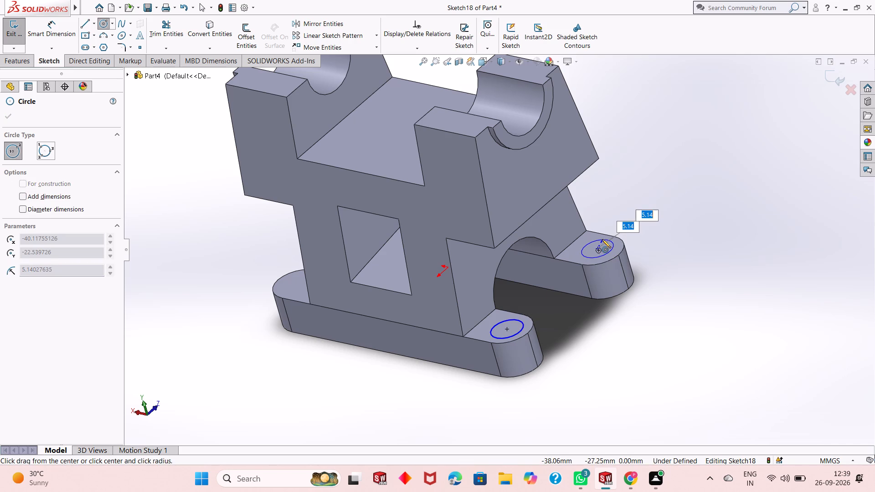
{"action": "key", "text": "Escape"}
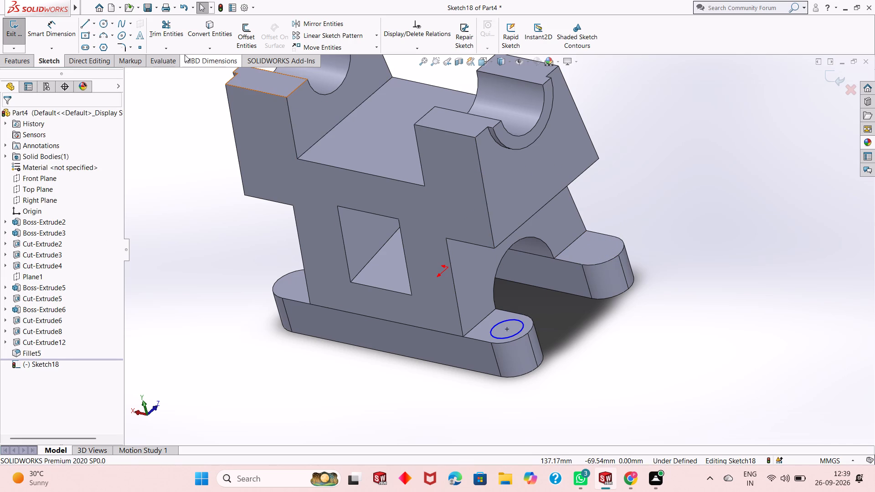
{"action": "left_click", "coordinate": [104, 23]}
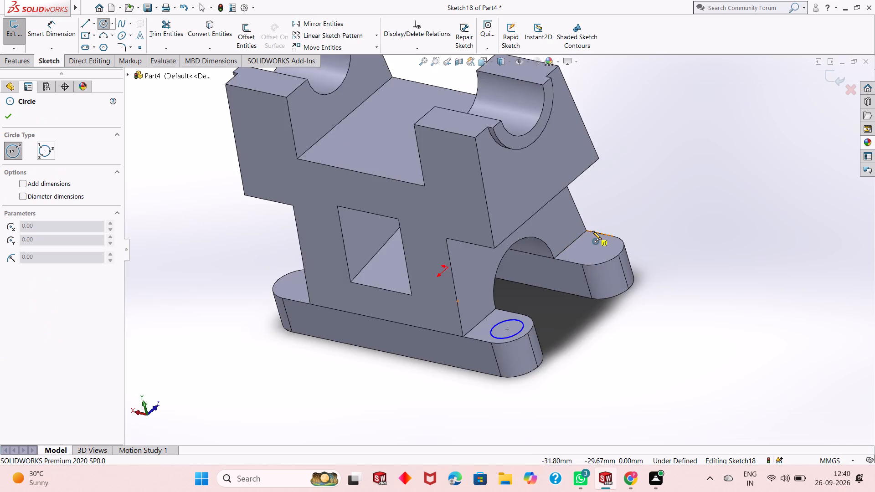
{"action": "scroll", "coordinate": [592, 231], "scroll_direction": "down", "scroll_amount": 5}
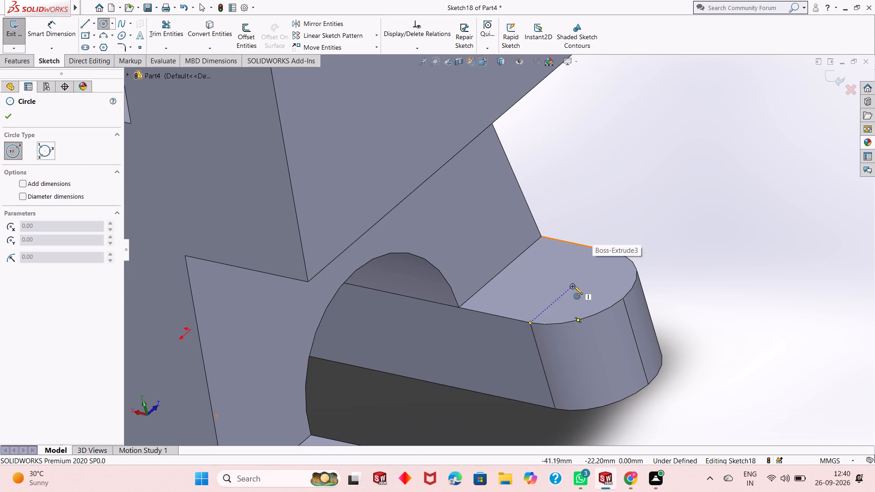
{"action": "left_click", "coordinate": [572, 286]}
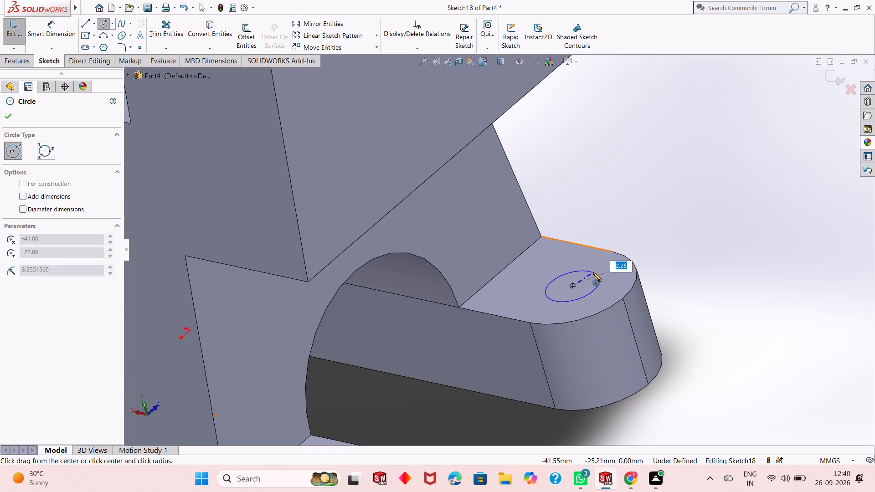
{"action": "key", "text": "5"}
{"action": "key", "text": "Return"}
Draw a third 5 mm radius circle on one rail's opposite rounded end, centred at about X 41, Y -21.6 mm.
{"action": "scroll", "coordinate": [601, 292], "scroll_direction": "up", "scroll_amount": 5}
{"action": "scroll", "coordinate": [444, 326], "scroll_direction": "down", "scroll_amount": 3}
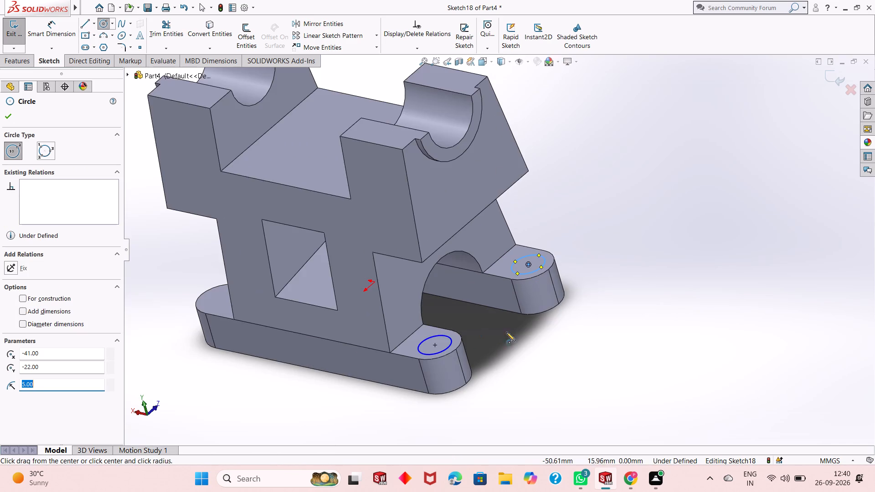
{"action": "scroll", "coordinate": [519, 332], "scroll_direction": "up", "scroll_amount": 4}
{"action": "scroll", "coordinate": [288, 204], "scroll_direction": "up", "scroll_amount": 1}
{"action": "scroll", "coordinate": [283, 221], "scroll_direction": "down", "scroll_amount": 3}
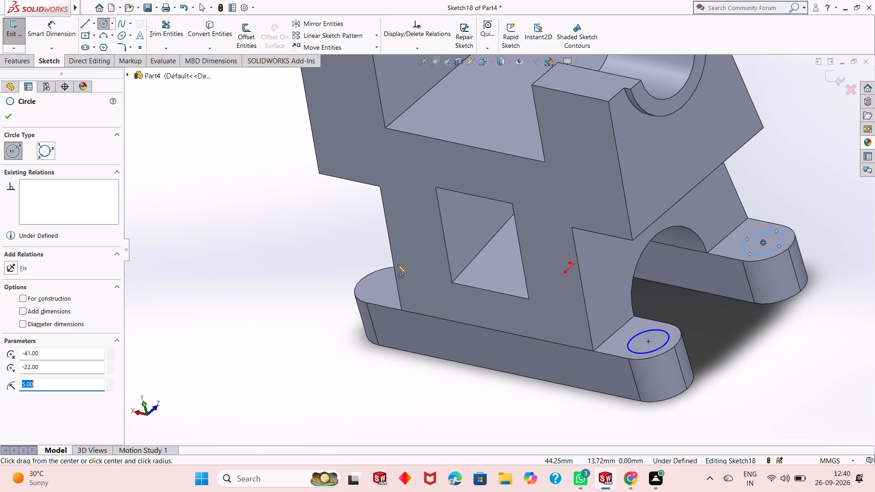
{"action": "middle_click_drag", "start_coordinate": [399, 266], "coordinate": [595, 261]}
{"action": "scroll", "coordinate": [498, 325], "scroll_direction": "up", "scroll_amount": 2}
{"action": "scroll", "coordinate": [309, 338], "scroll_direction": "down", "scroll_amount": 2}
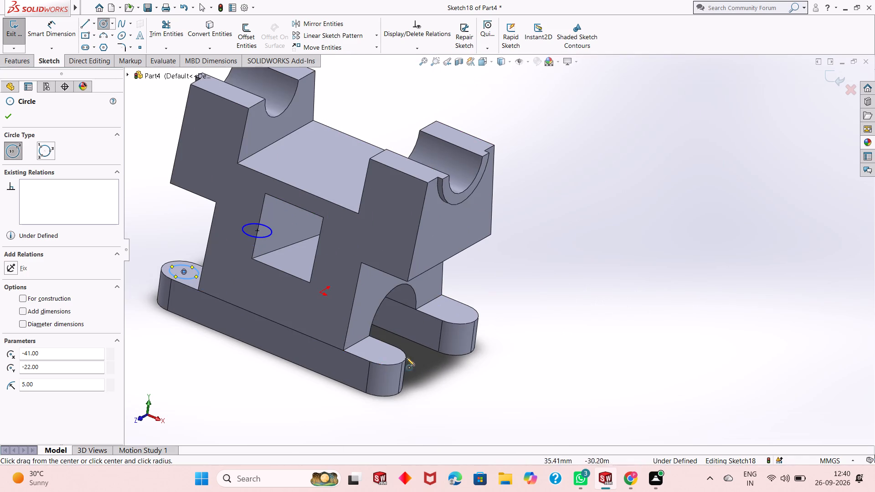
{"action": "scroll", "coordinate": [446, 360], "scroll_direction": "down", "scroll_amount": 3}
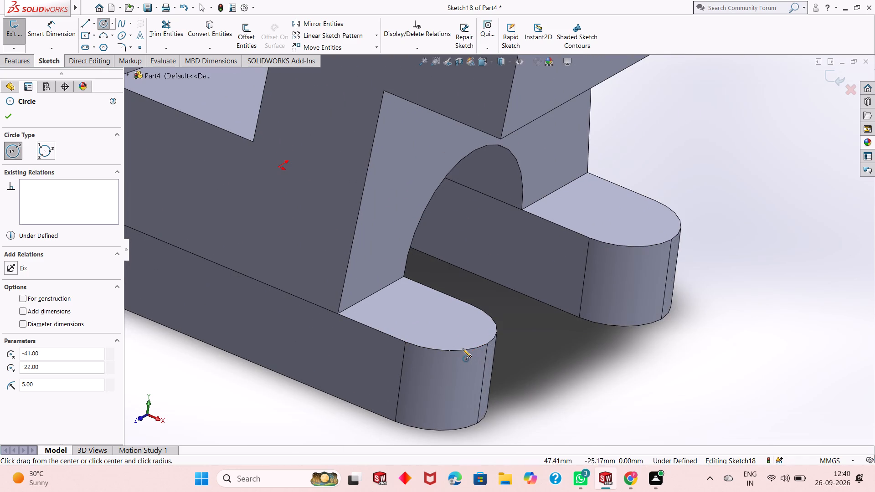
{"action": "left_click", "coordinate": [439, 323]}
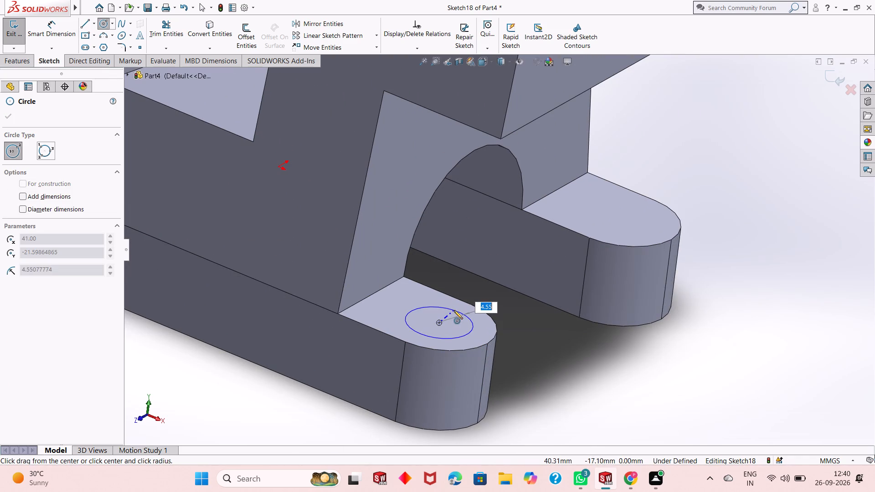
{"action": "key", "text": "5"}
{"action": "key", "text": "Return"}
Draw a fourth 5 mm radius circle on the remaining rounded rail end, centred at X 41, Y 22 mm, and finish the Circle tool.
{"action": "scroll", "coordinate": [685, 205], "scroll_direction": "down", "scroll_amount": 4}
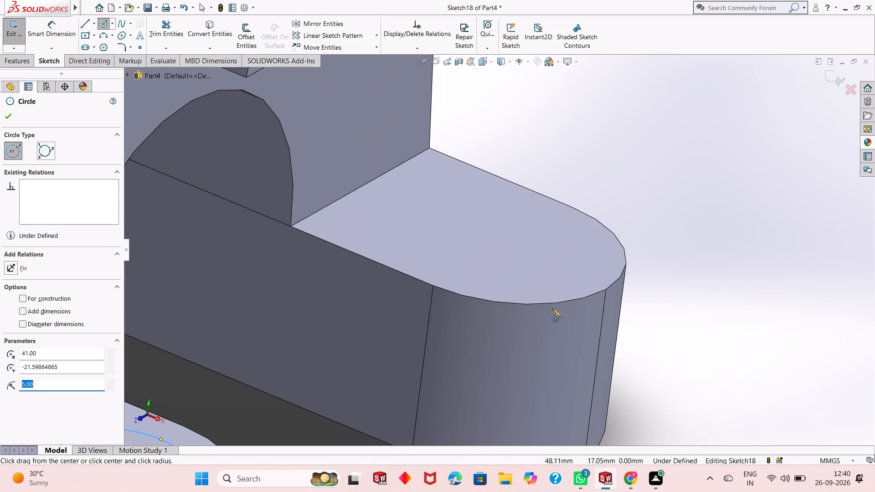
{"action": "left_click", "coordinate": [504, 245]}
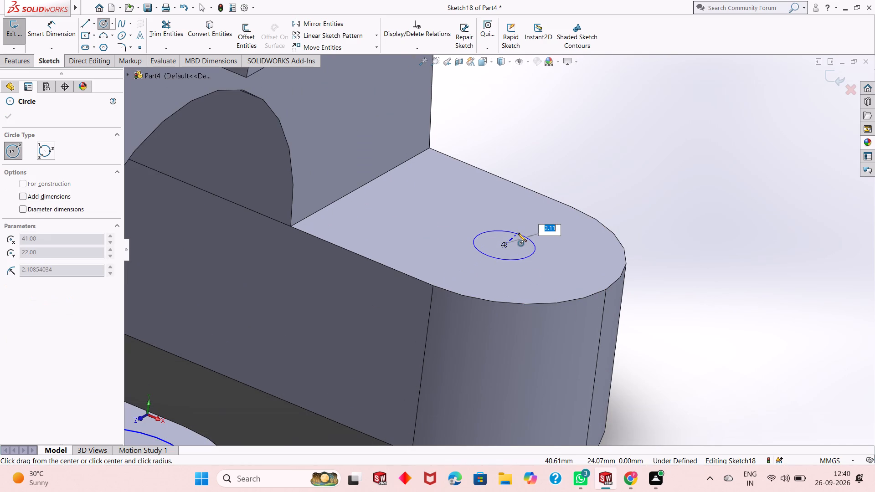
{"action": "key", "text": "5"}
{"action": "key", "text": "Return"}
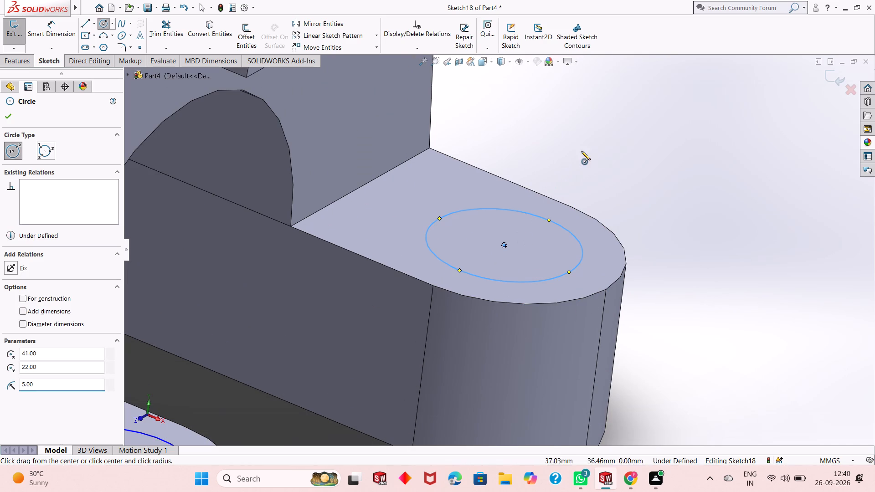
{"action": "right_click", "coordinate": [582, 151]}
{"action": "left_click", "coordinate": [600, 154]}
{"action": "scroll", "coordinate": [471, 254], "scroll_direction": "up", "scroll_amount": 3}
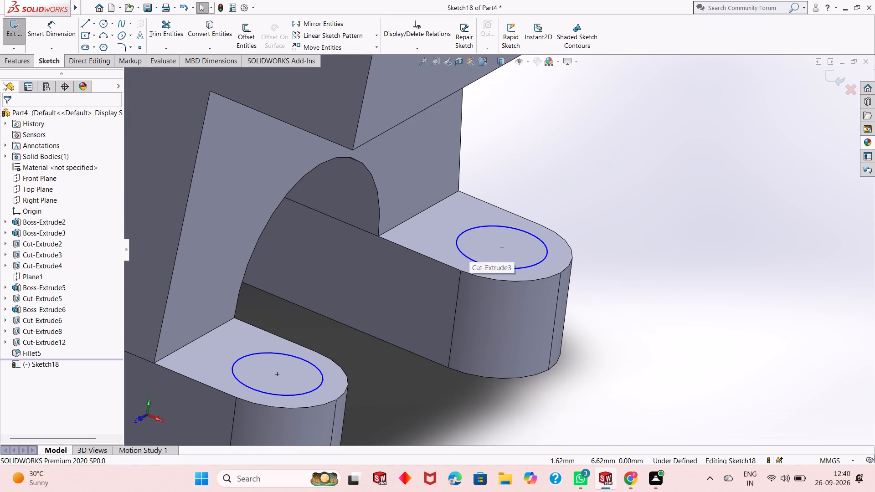
Dimension the diameters of the two circles at the positive-X ends of the base rails.
{"action": "left_click", "coordinate": [69, 31]}
{"action": "scroll", "coordinate": [310, 294], "scroll_direction": "up", "scroll_amount": 3}
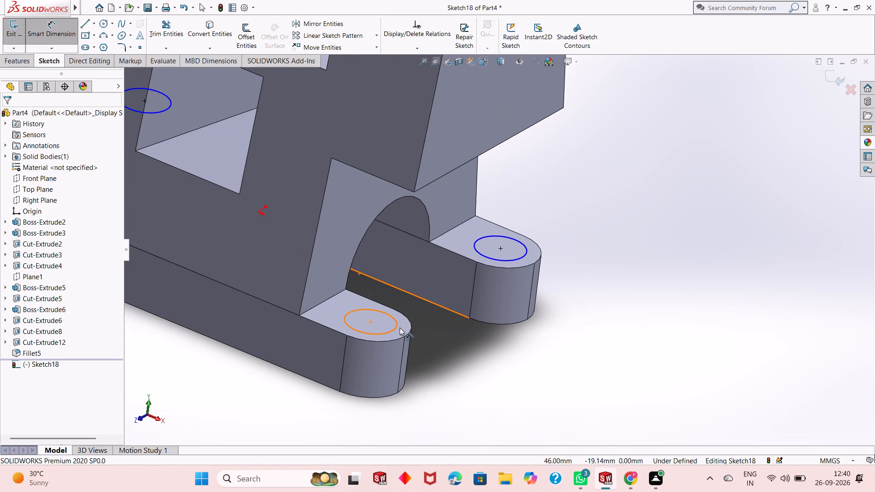
{"action": "scroll", "coordinate": [400, 328], "scroll_direction": "down", "scroll_amount": 2}
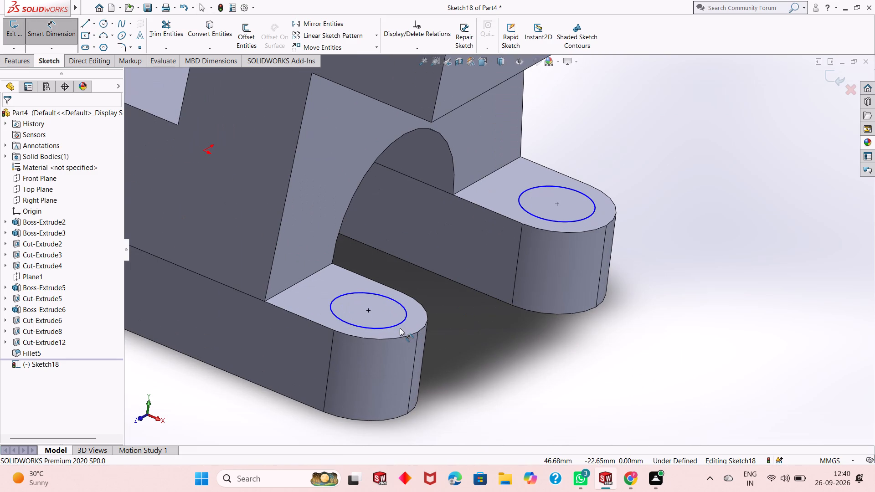
{"action": "left_click", "coordinate": [376, 329]}
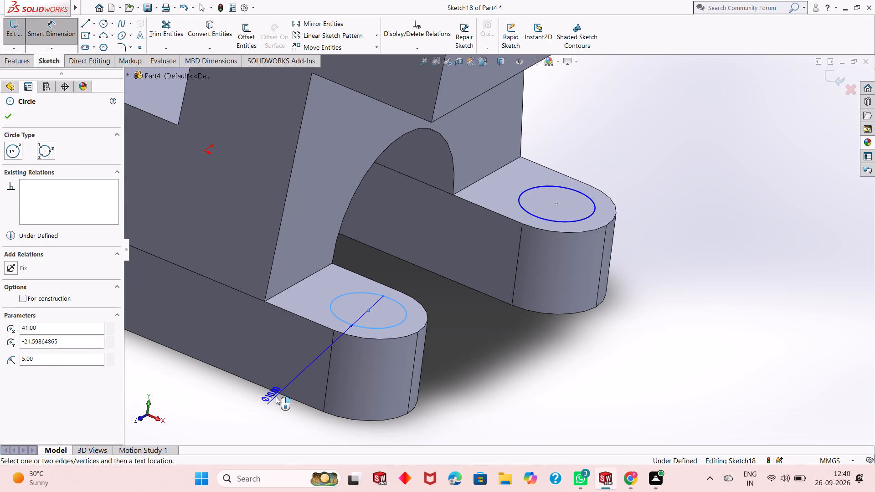
{"action": "left_click", "coordinate": [276, 396]}
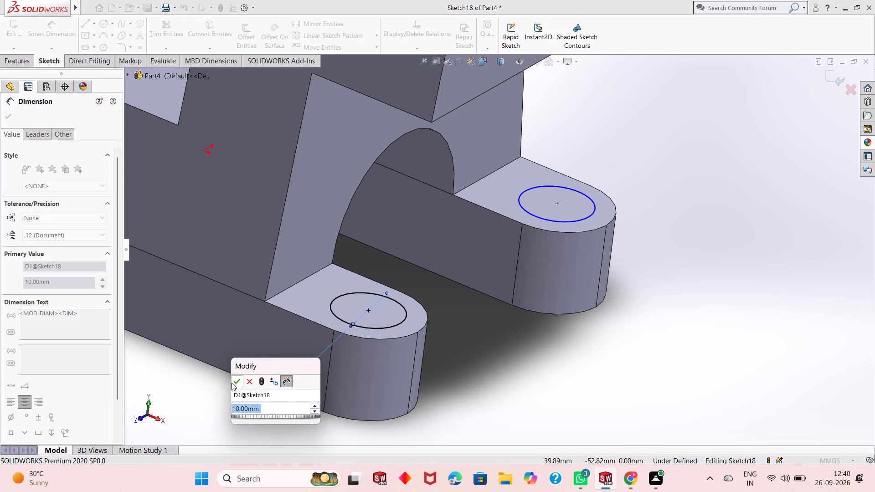
{"action": "key", "text": "Return"}
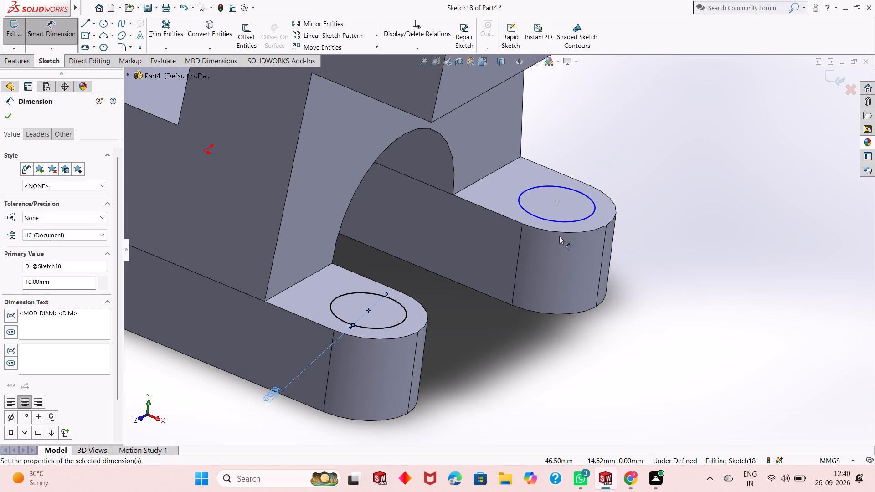
{"action": "left_click", "coordinate": [566, 220]}
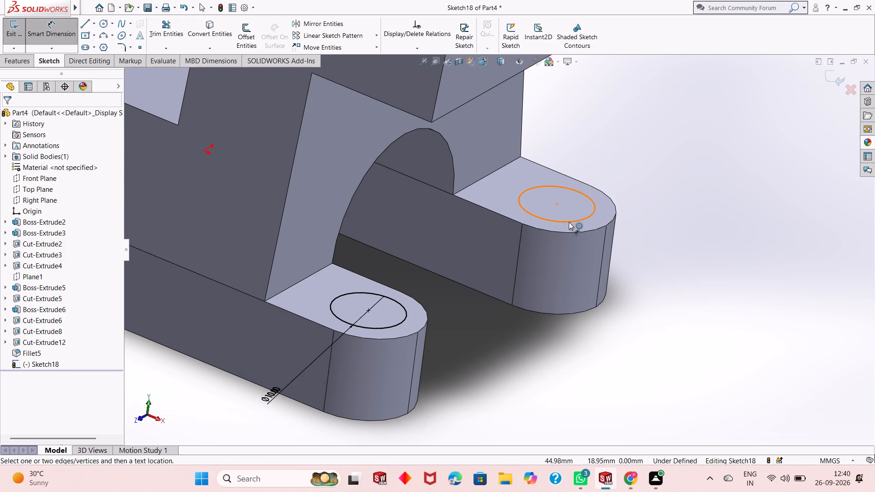
{"action": "left_click", "coordinate": [569, 222]}
{"action": "left_click", "coordinate": [564, 323]}
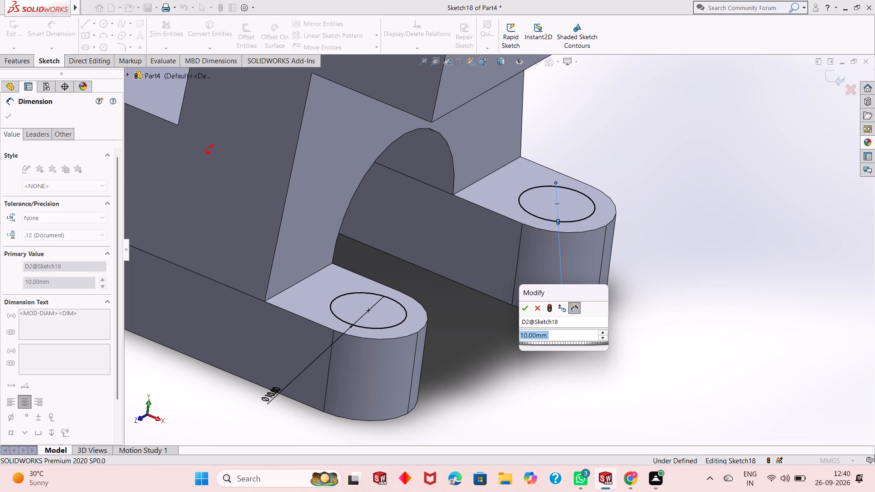
{"action": "left_click", "coordinate": [522, 309]}
Dimension the diameters of the two circles at the negative-X ends of the base rails.
{"action": "scroll", "coordinate": [600, 349], "scroll_direction": "up", "scroll_amount": 3}
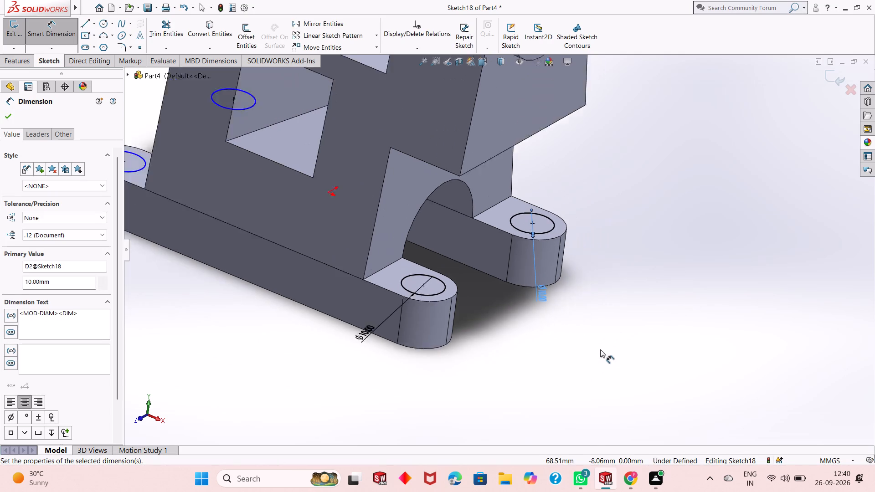
{"action": "scroll", "coordinate": [600, 349], "scroll_direction": "up", "scroll_amount": 2}
{"action": "scroll", "coordinate": [488, 151], "scroll_direction": "down", "scroll_amount": 1}
{"action": "scroll", "coordinate": [541, 217], "scroll_direction": "up", "scroll_amount": 1}
{"action": "scroll", "coordinate": [345, 146], "scroll_direction": "up", "scroll_amount": 2}
{"action": "scroll", "coordinate": [343, 142], "scroll_direction": "down", "scroll_amount": 3}
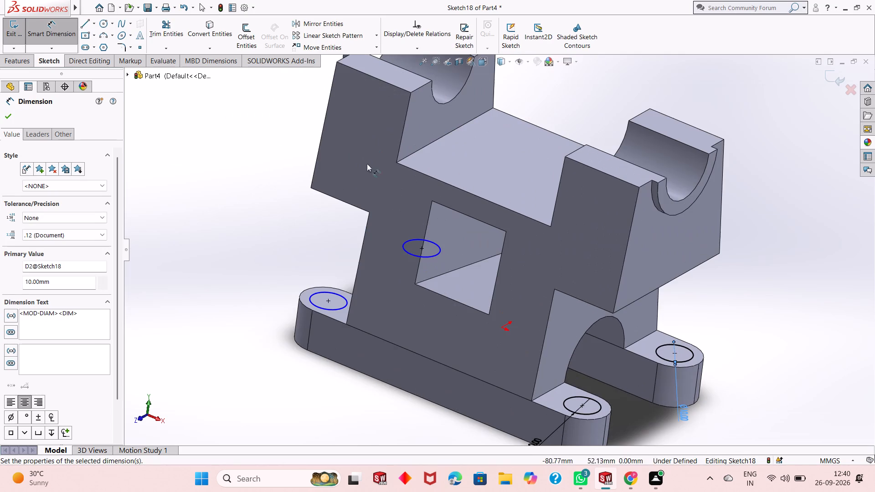
{"action": "left_click", "coordinate": [428, 256]}
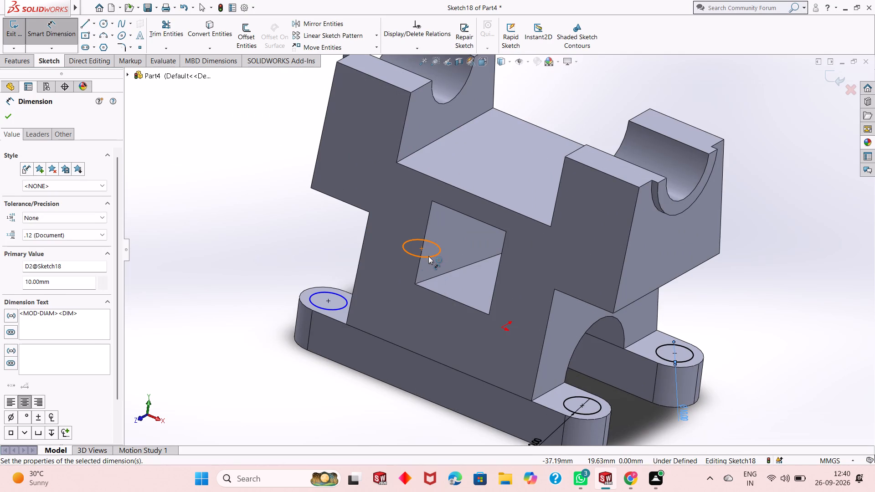
{"action": "left_click", "coordinate": [345, 243]}
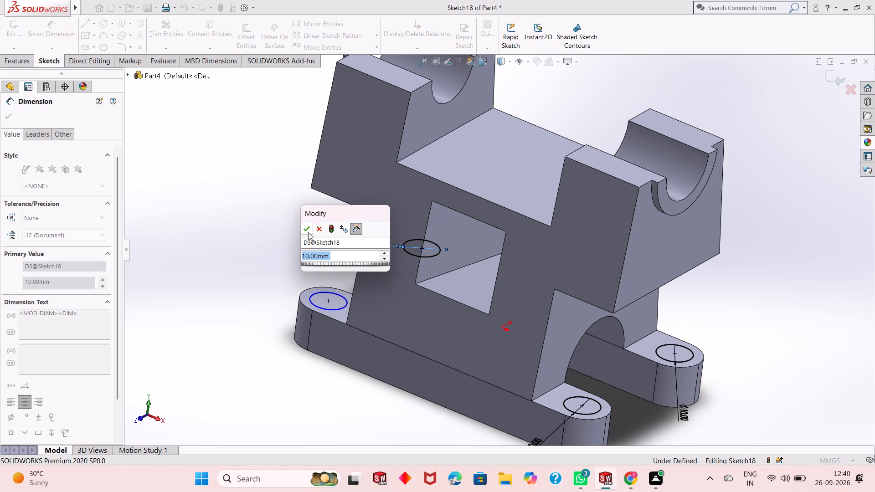
{"action": "left_click", "coordinate": [306, 230]}
{"action": "left_click", "coordinate": [313, 302]}
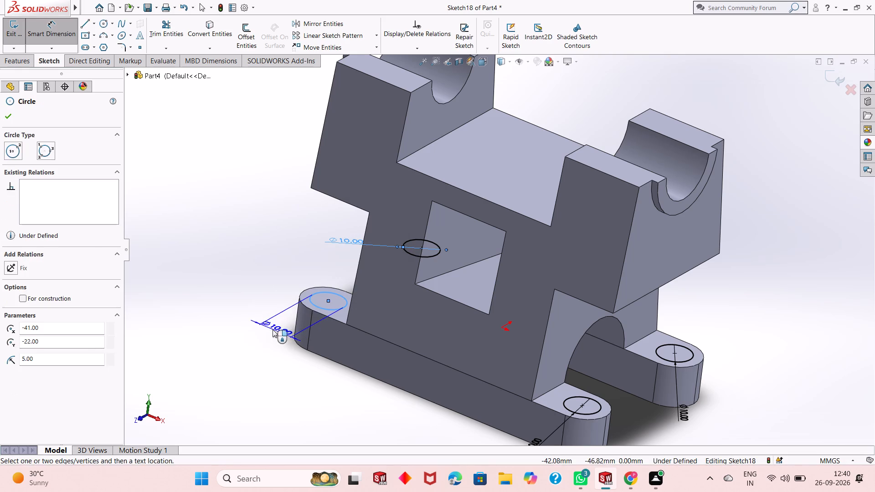
{"action": "left_click", "coordinate": [272, 330]}
{"action": "left_click", "coordinate": [236, 315]}
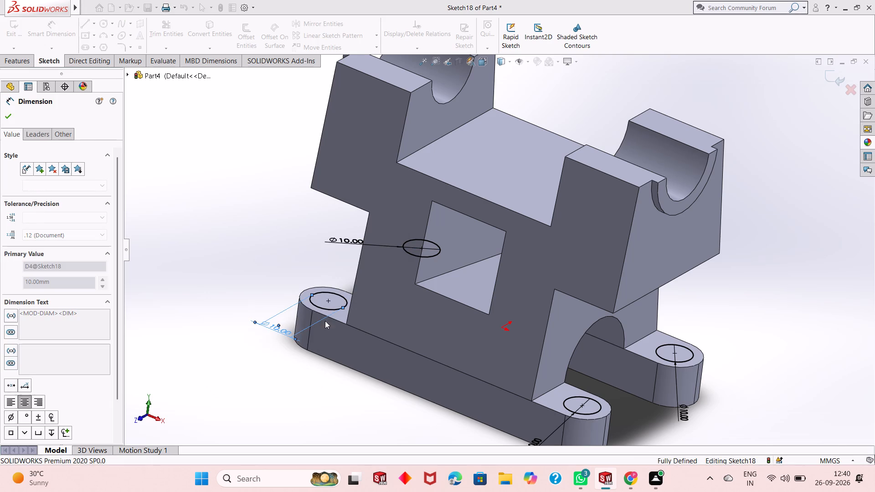
{"action": "scroll", "coordinate": [433, 321], "scroll_direction": "up", "scroll_amount": 3}
{"action": "left_click", "coordinate": [323, 289]}
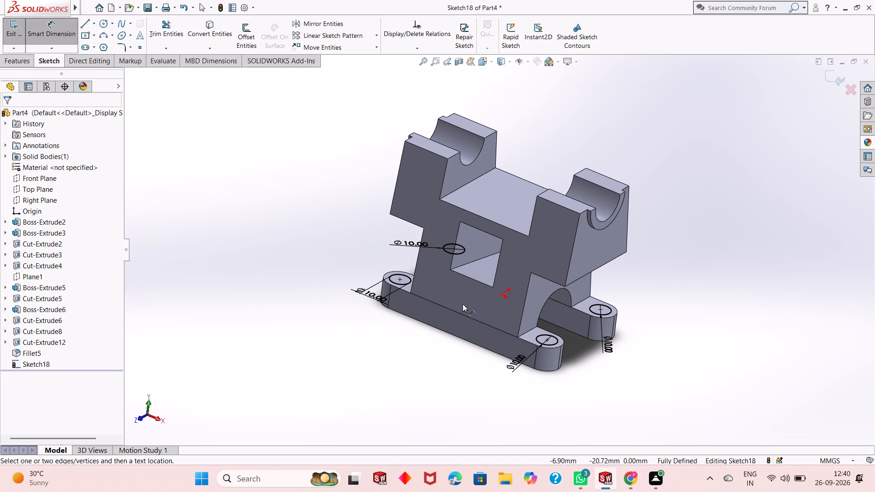
Cut the four 10 mm circles through the rounded rail ends with a 20 mm blind Extruded Cut.
{"action": "middle_click_drag", "start_coordinate": [463, 304], "coordinate": [449, 290]}
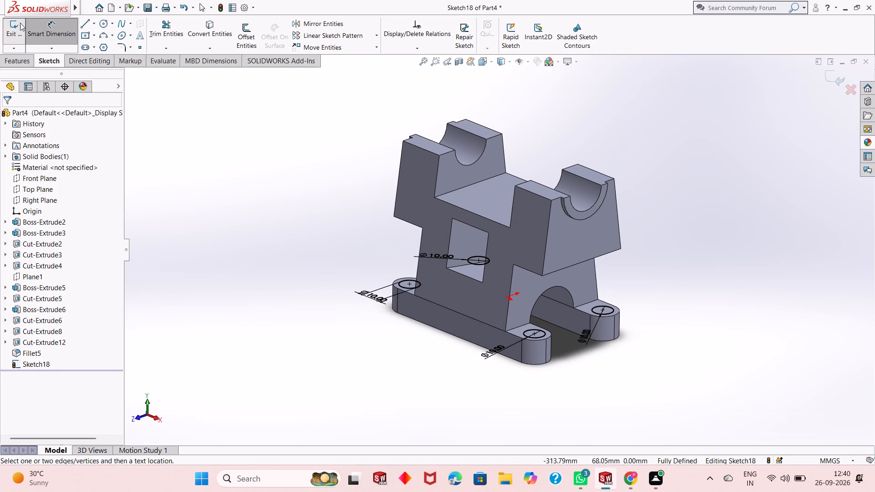
{"action": "left_click", "coordinate": [18, 63]}
{"action": "left_click", "coordinate": [155, 41]}
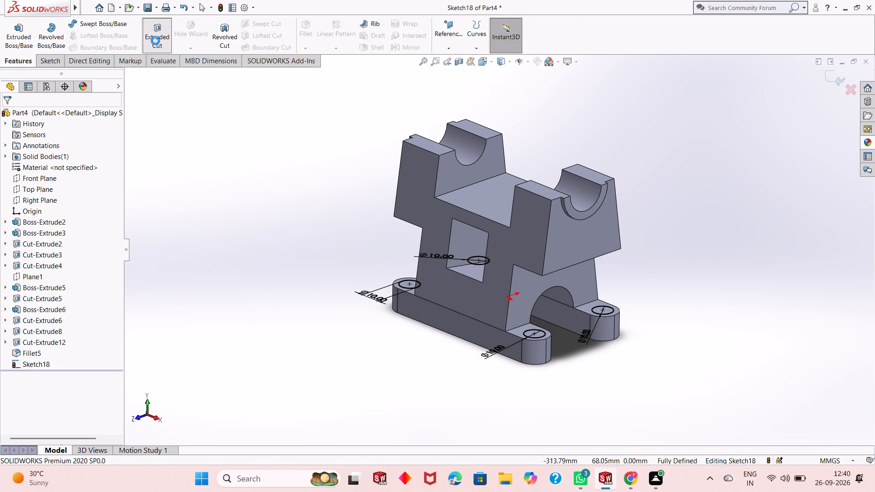
{"action": "left_click", "coordinate": [12, 115]}
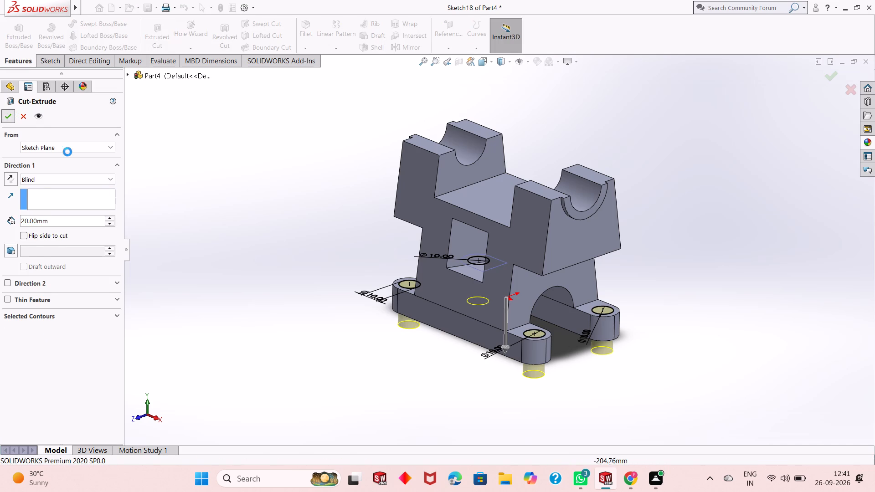
{"action": "left_click", "coordinate": [317, 236]}
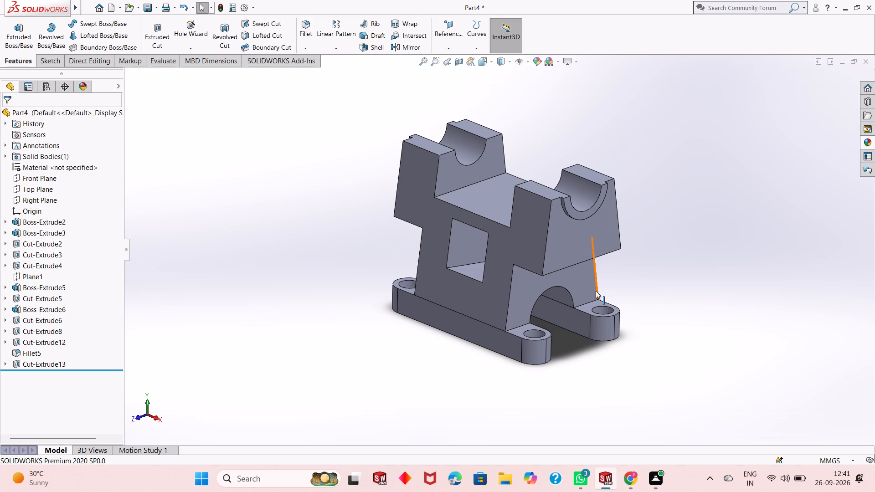
Examine the finished bracket from several angles, including the four rail holes, window, arch and half-round seats.
{"action": "middle_click_drag", "start_coordinate": [590, 292], "coordinate": [594, 329]}
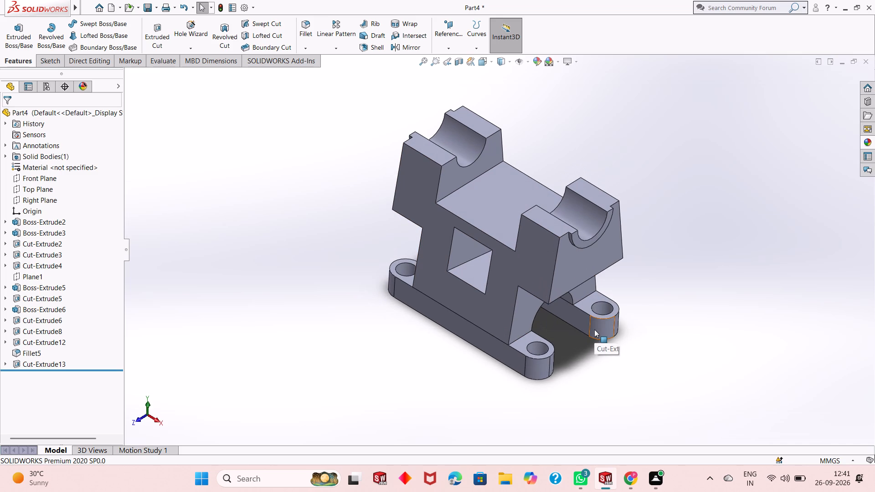
{"action": "scroll", "coordinate": [591, 330], "scroll_direction": "up", "scroll_amount": 2}
{"action": "middle_click_drag", "start_coordinate": [573, 331], "coordinate": [596, 270]}
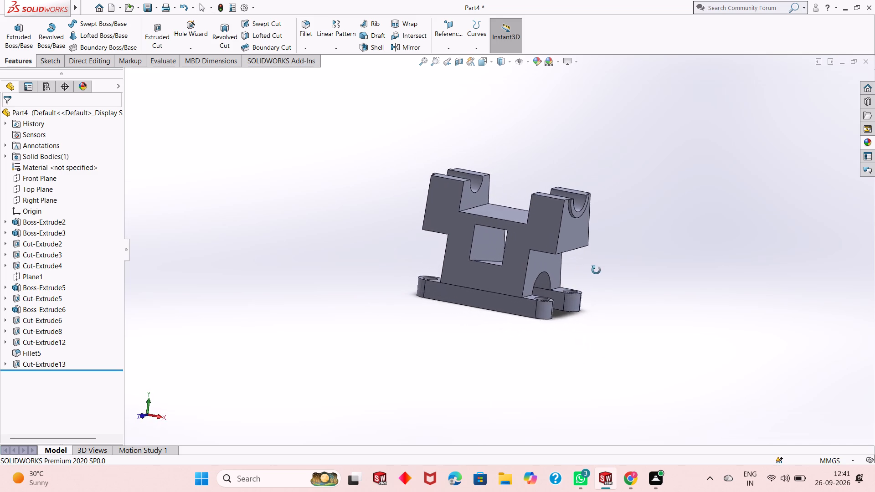
{"action": "middle_click_drag", "start_coordinate": [596, 270], "coordinate": [576, 255]}
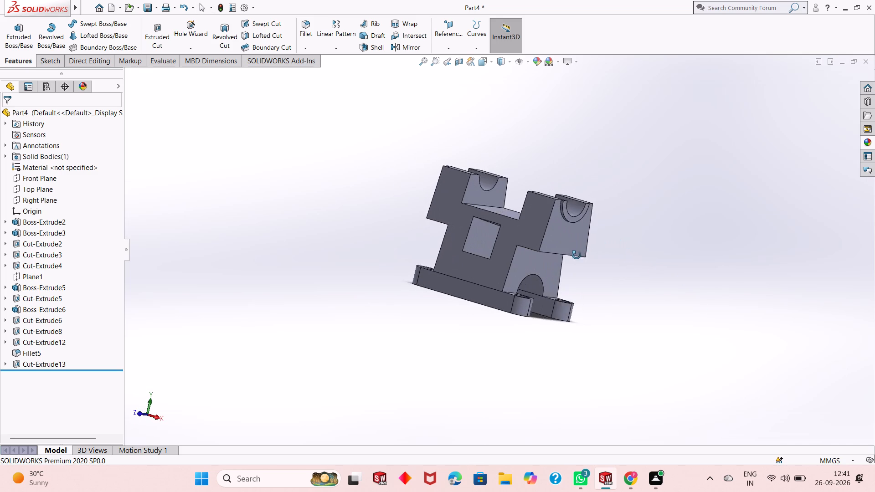
{"action": "middle_click_drag", "start_coordinate": [576, 255], "coordinate": [582, 279]}
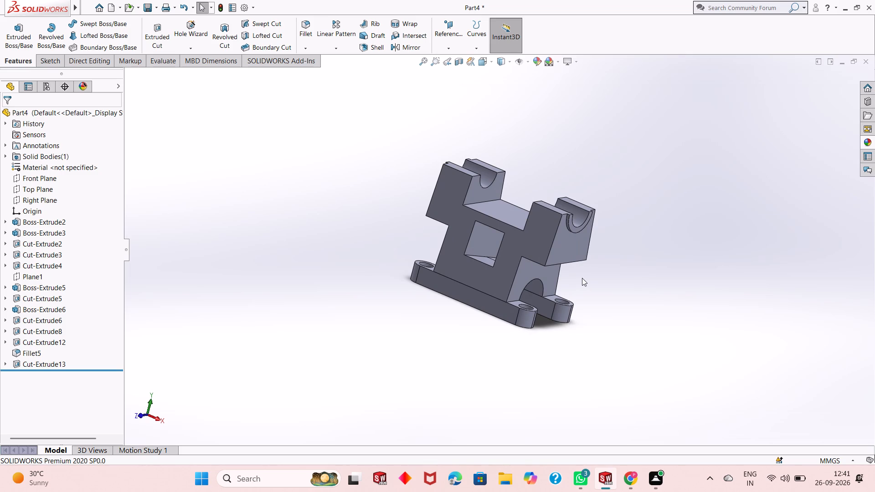
{"action": "scroll", "coordinate": [582, 278], "scroll_direction": "down", "scroll_amount": 1}
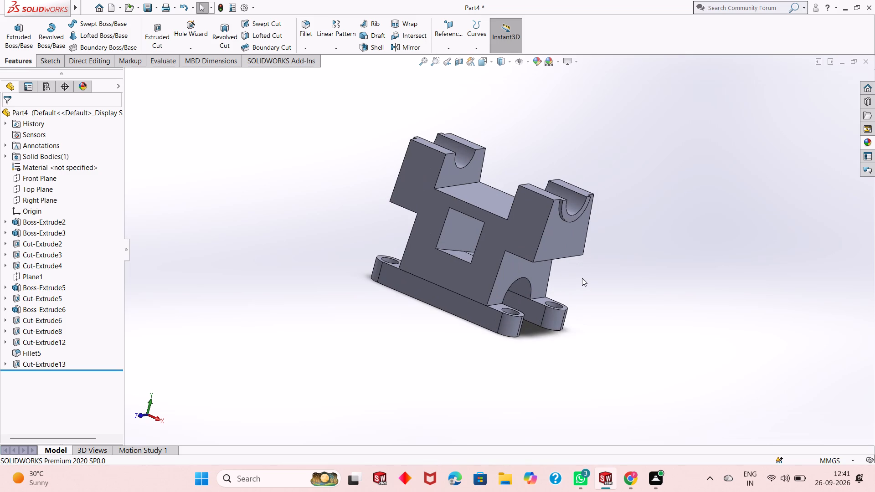
{"action": "scroll", "coordinate": [582, 278], "scroll_direction": "down", "scroll_amount": 1}
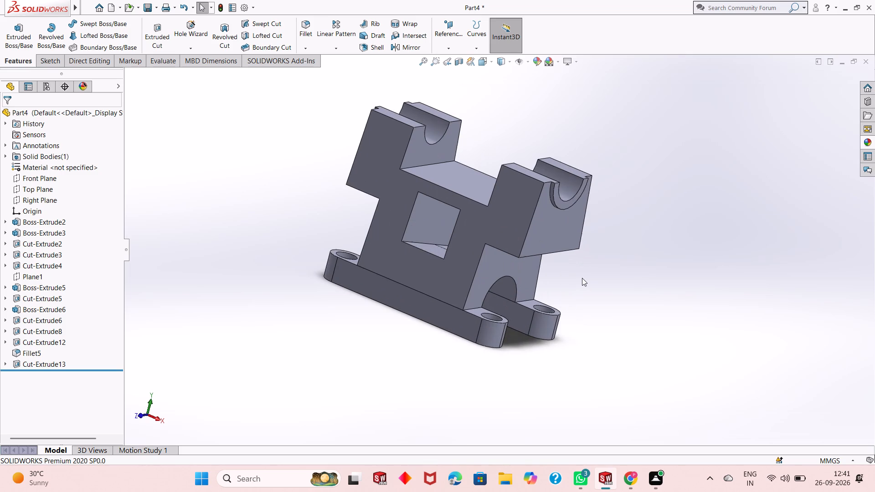
{"action": "scroll", "coordinate": [582, 278], "scroll_direction": "down", "scroll_amount": 1}
{"action": "scroll", "coordinate": [582, 277], "scroll_direction": "up", "scroll_amount": 4}
{"action": "middle_click_drag", "start_coordinate": [582, 299], "coordinate": [578, 298]}
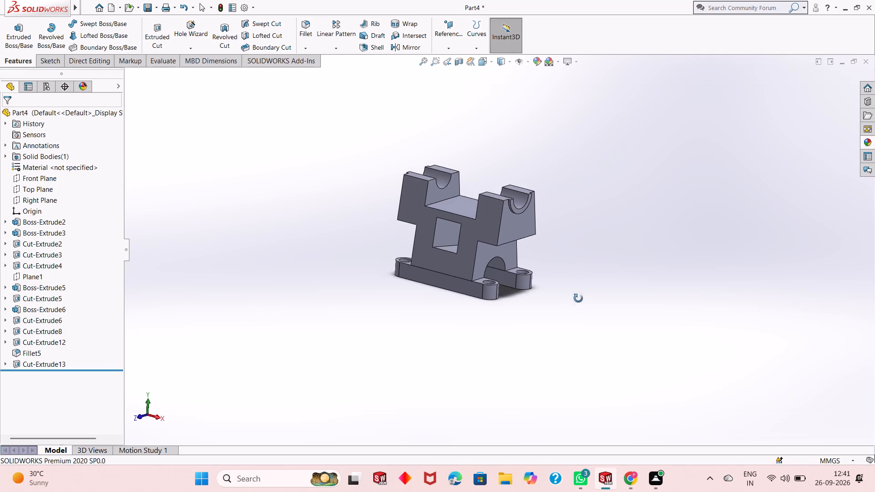
{"action": "middle_click_drag", "start_coordinate": [578, 298], "coordinate": [576, 307]}
{"action": "scroll", "coordinate": [489, 130], "scroll_direction": "down", "scroll_amount": 2}
{"action": "scroll", "coordinate": [510, 283], "scroll_direction": "up", "scroll_amount": 2}
{"action": "scroll", "coordinate": [510, 336], "scroll_direction": "down", "scroll_amount": 2}
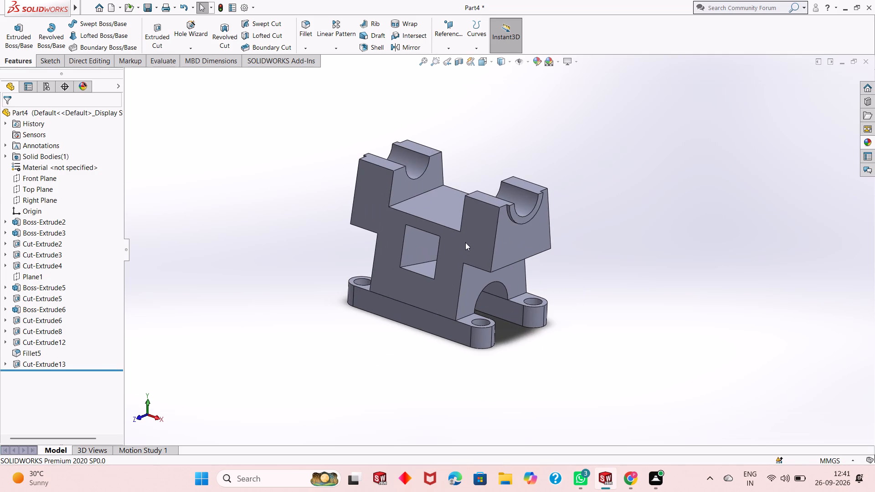
{"action": "scroll", "coordinate": [463, 235], "scroll_direction": "up", "scroll_amount": 1}
{"action": "scroll", "coordinate": [448, 185], "scroll_direction": "down", "scroll_amount": 1}
{"action": "scroll", "coordinate": [474, 246], "scroll_direction": "up", "scroll_amount": 1}
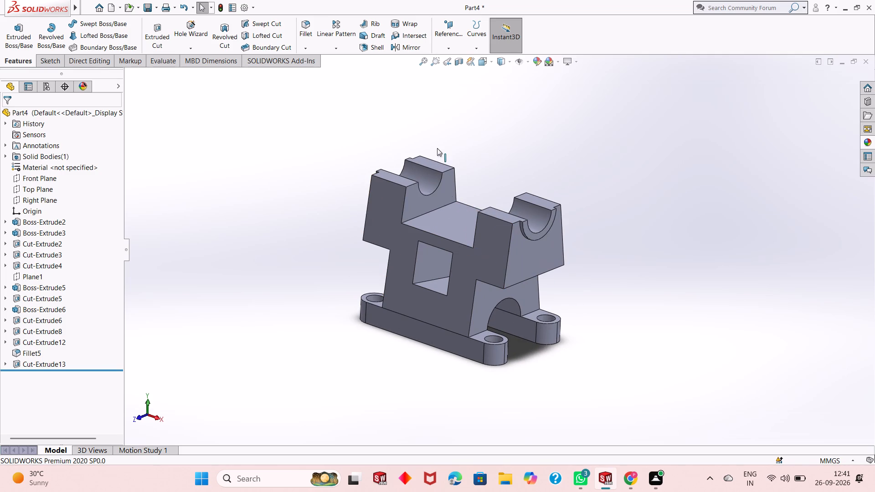
{"action": "scroll", "coordinate": [437, 148], "scroll_direction": "down", "scroll_amount": 1}
{"action": "scroll", "coordinate": [517, 361], "scroll_direction": "down", "scroll_amount": 1}
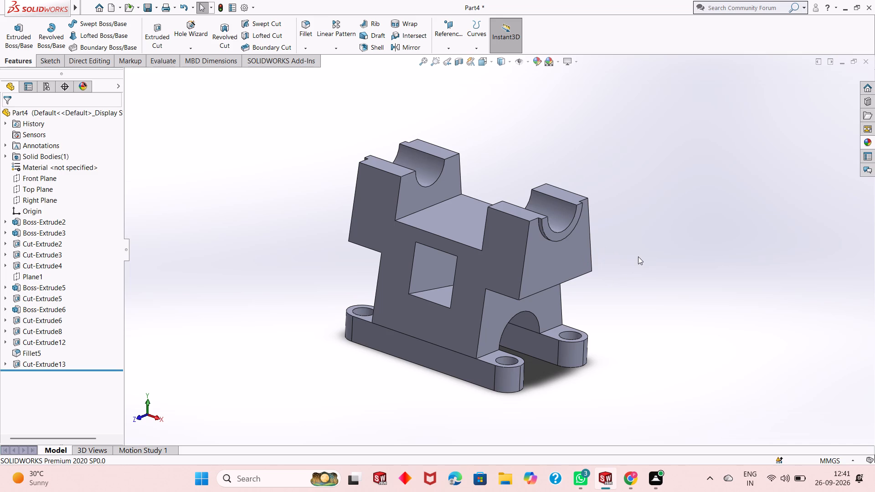
Save the part in the Downloads folder under the file name Double pipe support bracket.
{"action": "key", "text": "ctrl+s"}
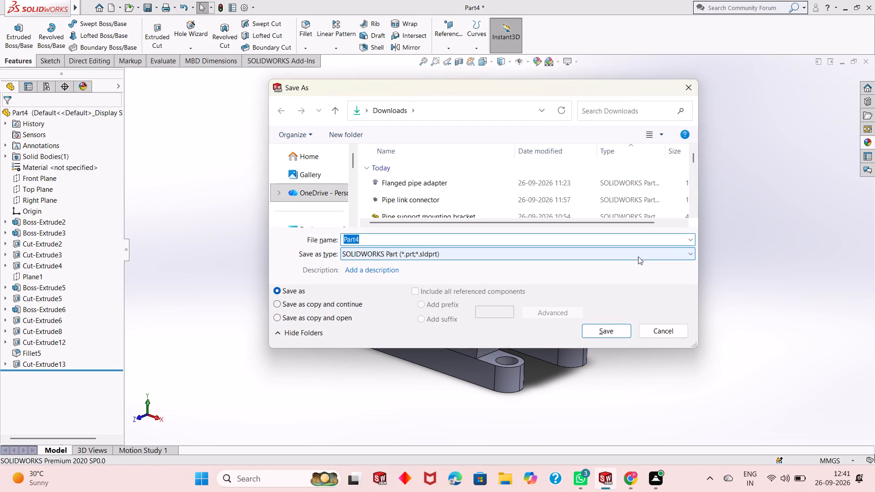
{"action": "type", "text": "Double pipe"}
{"action": "key", "text": "space"}
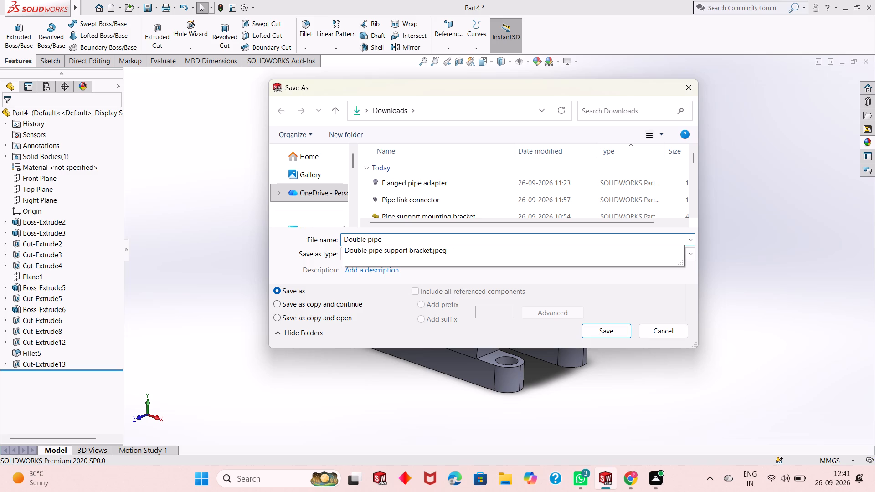
{"action": "type", "text": "support"}
{"action": "key", "text": "space"}
{"action": "type", "text": "bracg"}
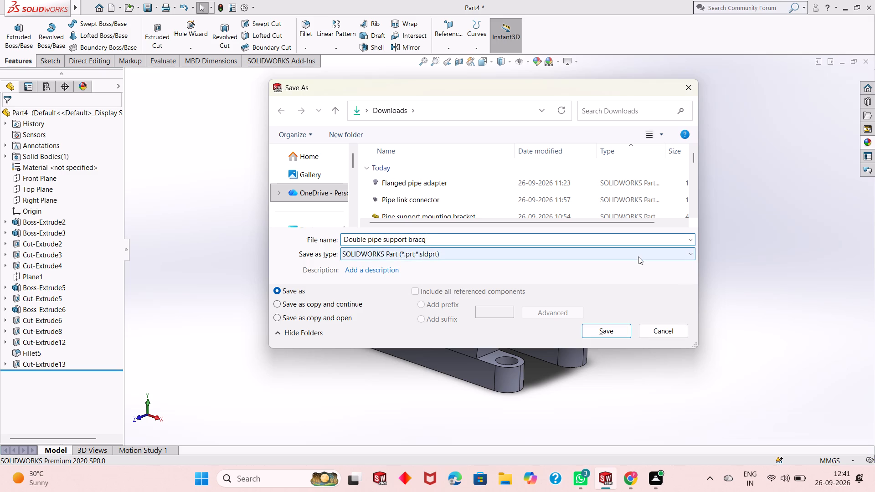
{"action": "key", "text": "BackSpace"}
{"action": "type", "text": "ket"}
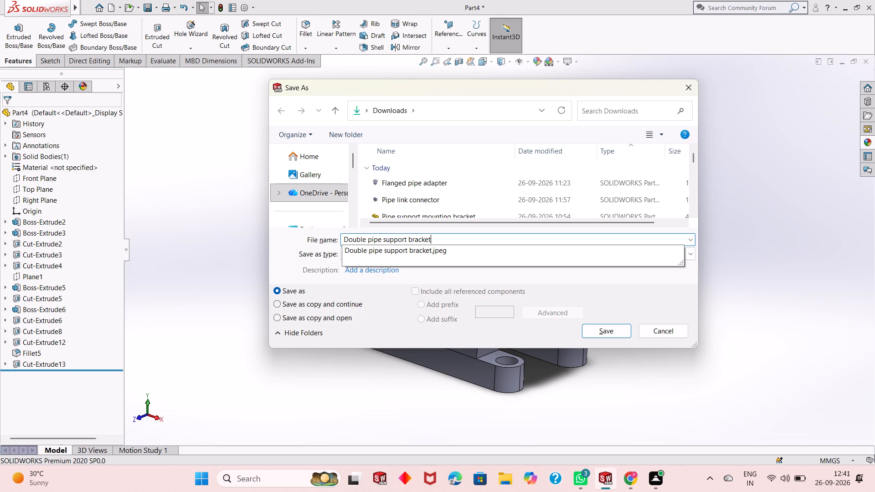
{"action": "key", "text": "Return"}
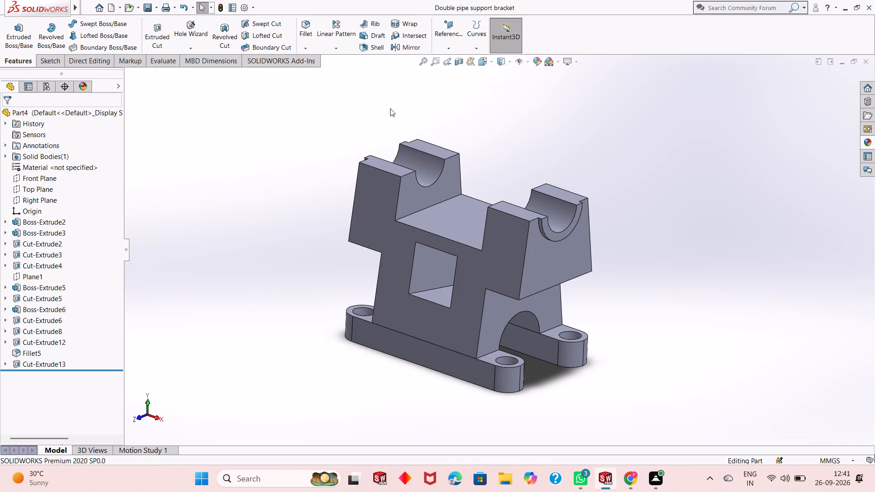
Save a copy of the part as an Adobe PDF named Double pipe support bracket in Downloads.
{"action": "left_click", "coordinate": [154, 8]}
{"action": "left_click", "coordinate": [165, 27]}
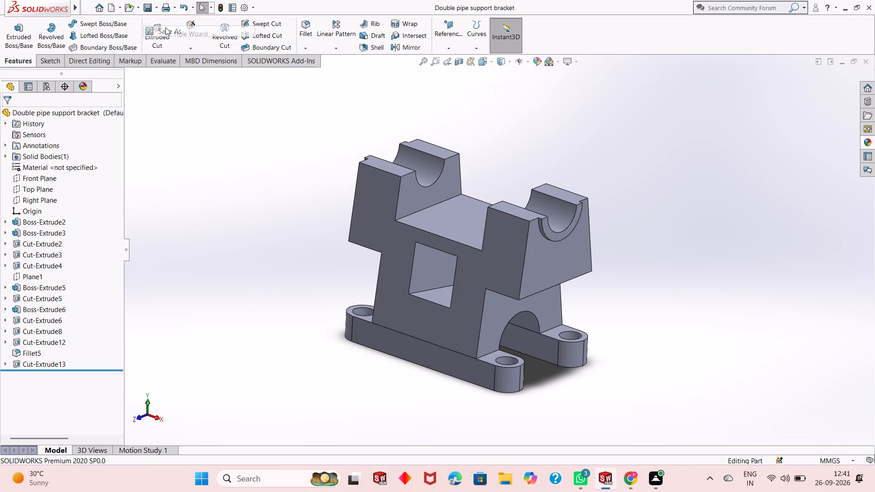
{"action": "left_click", "coordinate": [427, 253]}
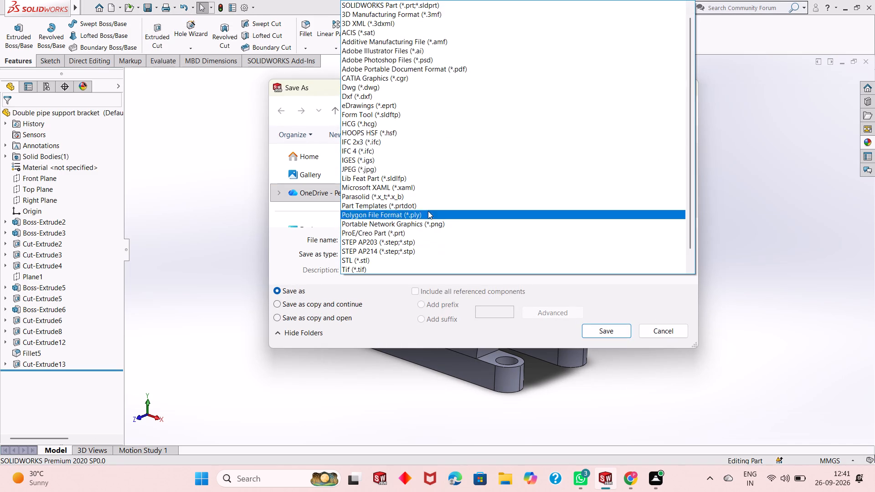
{"action": "left_click", "coordinate": [461, 68]}
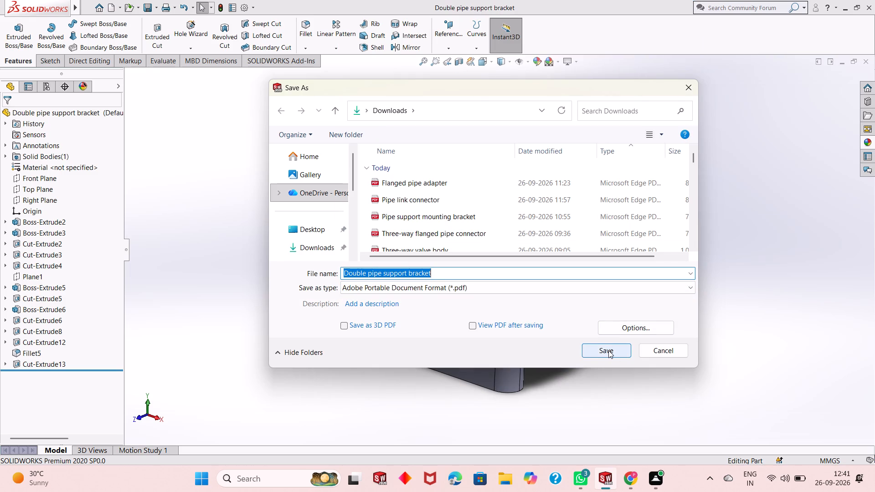
{"action": "left_click", "coordinate": [608, 350]}
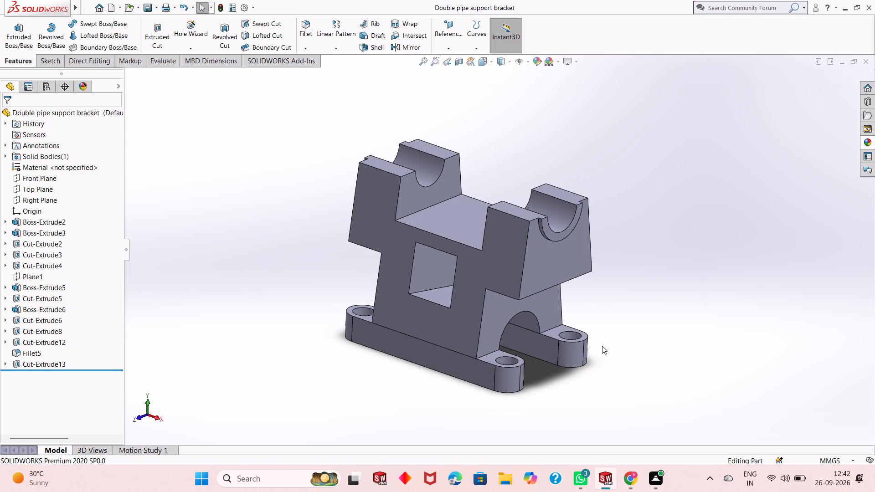